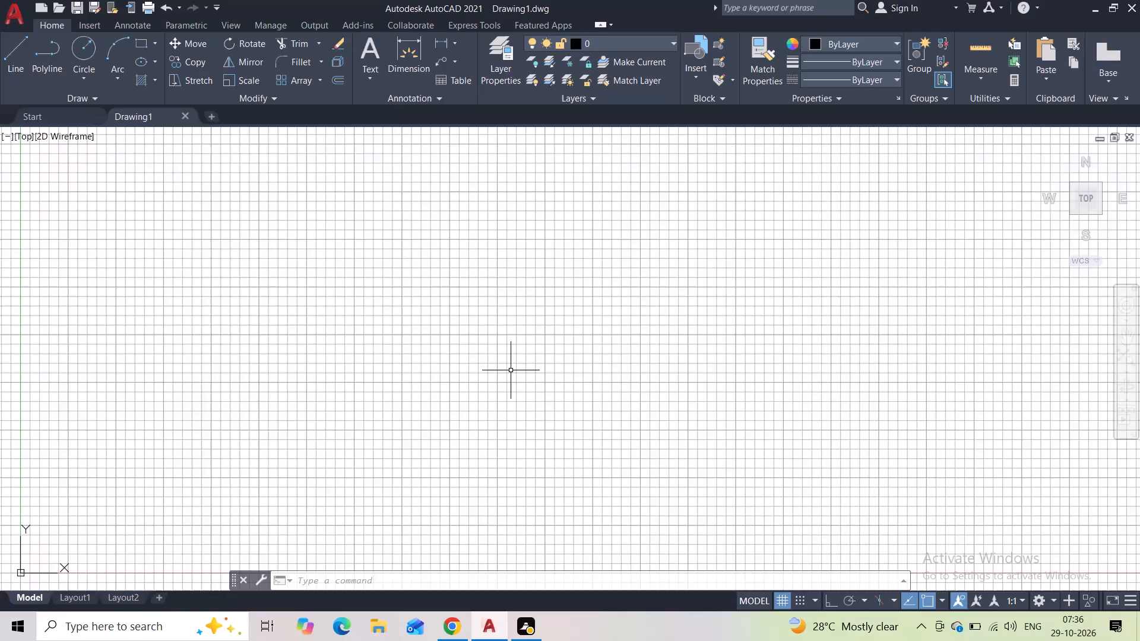
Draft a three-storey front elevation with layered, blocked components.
Set the drawing limits from 0,0 to 297,210 and zoom to show all of the drawing area.
{"action": "type", "text": "lo"}
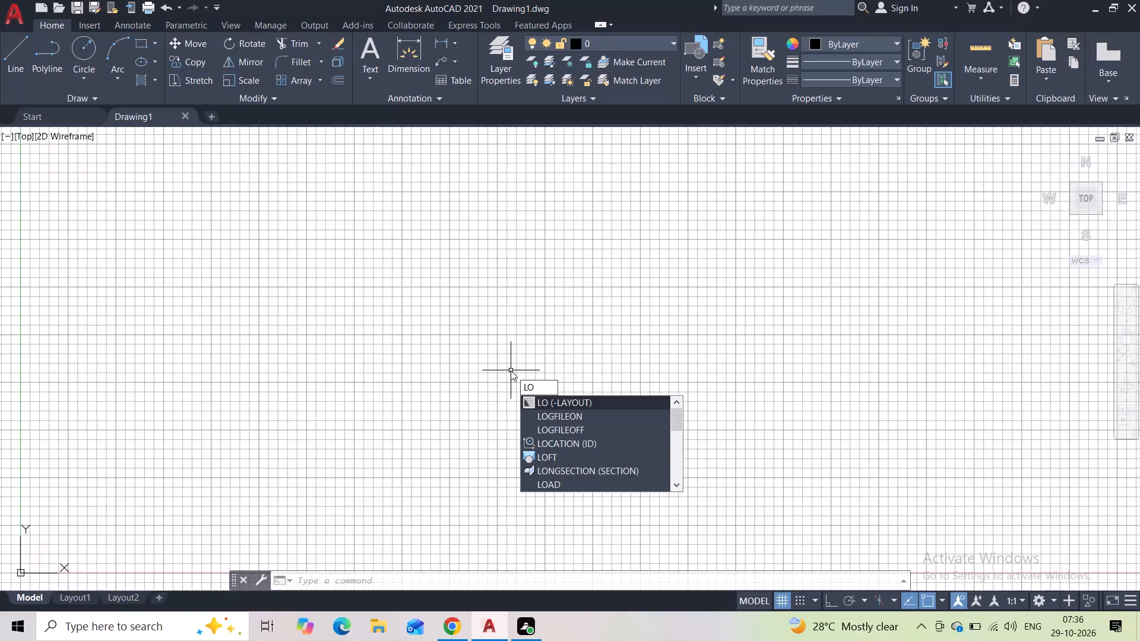
{"action": "left_click", "coordinate": [555, 422]}
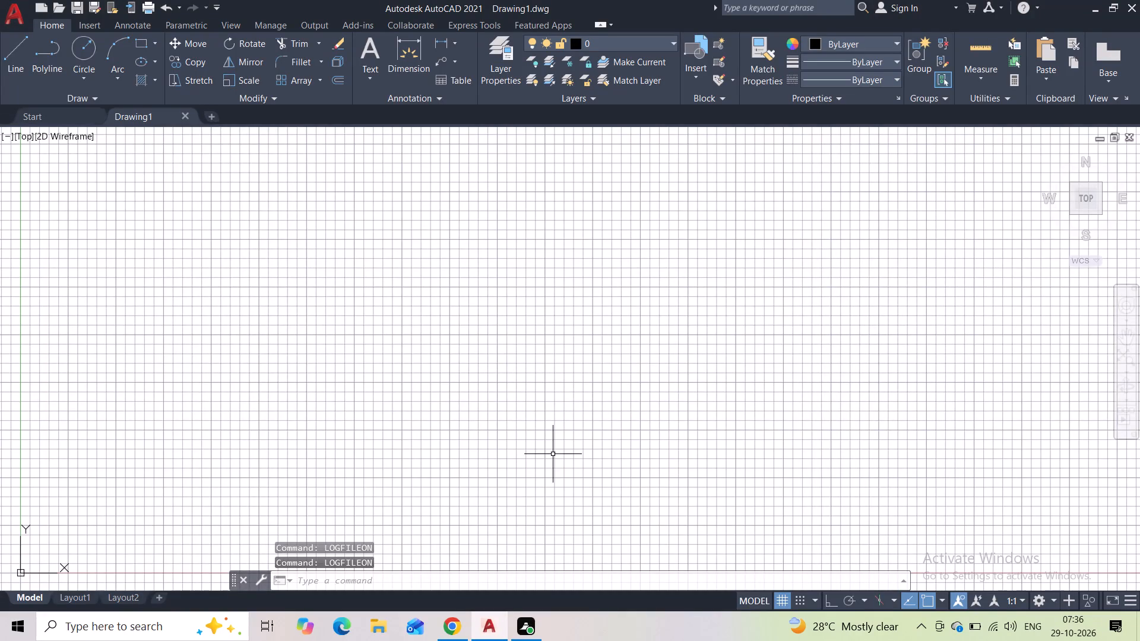
{"action": "type", "text": "li"}
{"action": "left_click", "coordinate": [578, 528]}
{"action": "type", "text": "0,0"}
{"action": "key", "text": "Return"}
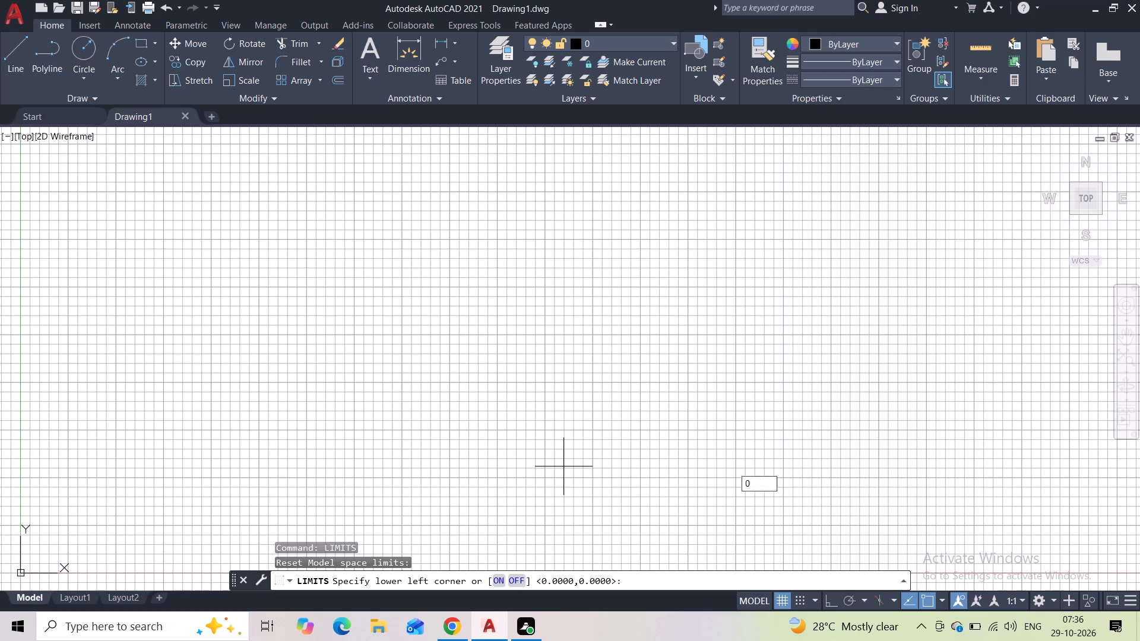
{"action": "type", "text": "297,210"}
{"action": "key", "text": "Return"}
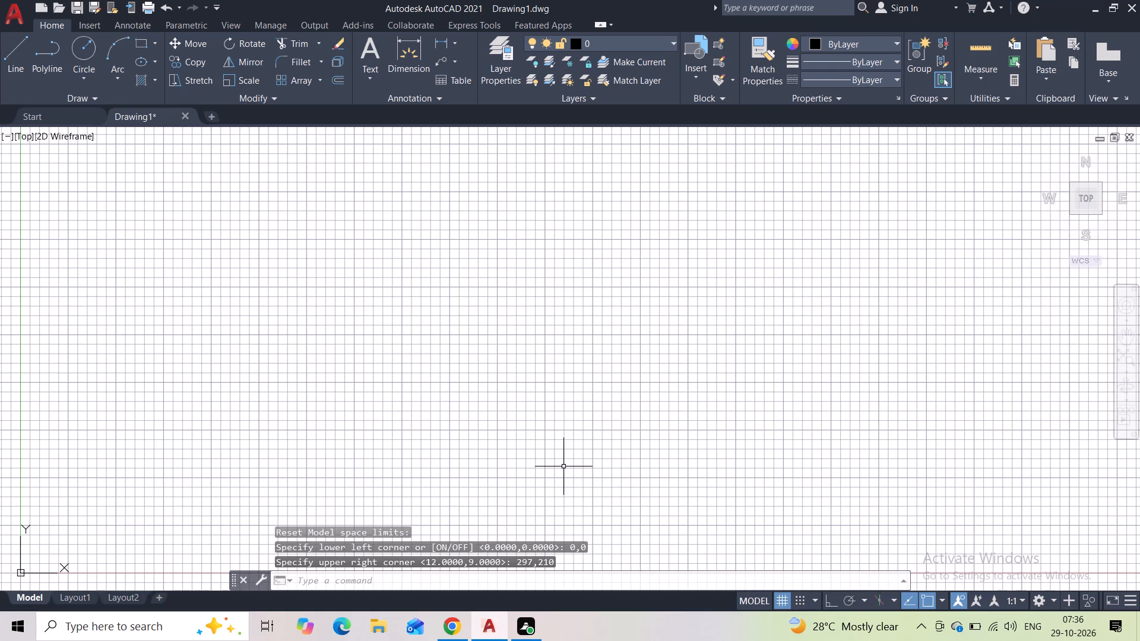
{"action": "key", "text": "z"}
{"action": "key", "text": "Return"}
{"action": "key", "text": "a"}
{"action": "key", "text": "Return"}
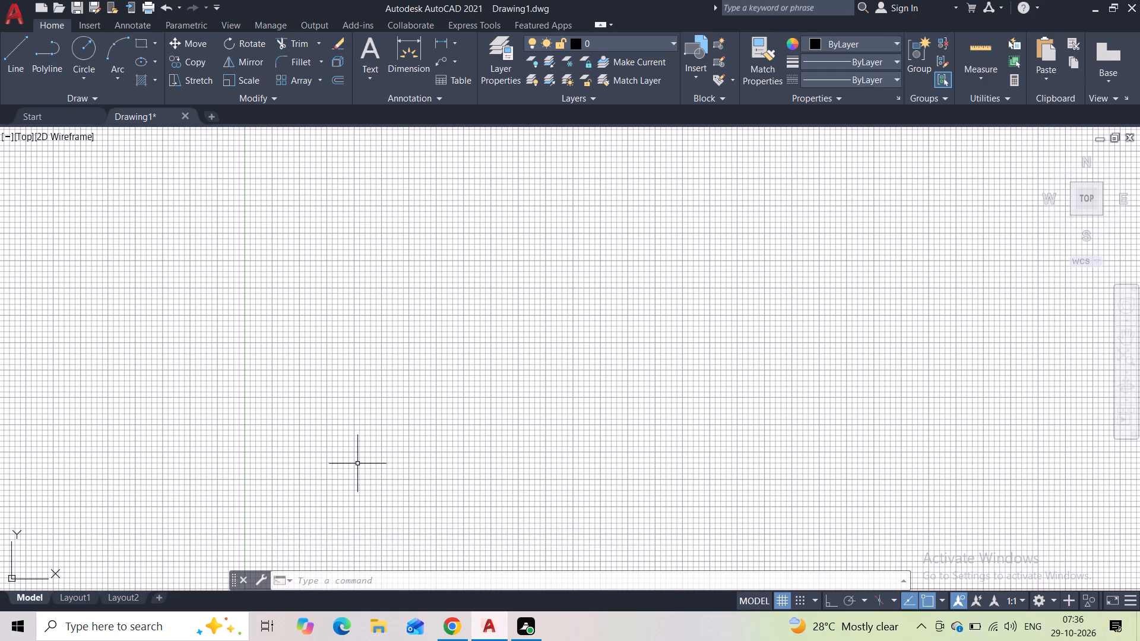
Turn off the grid display.
{"action": "left_click", "coordinate": [786, 595]}
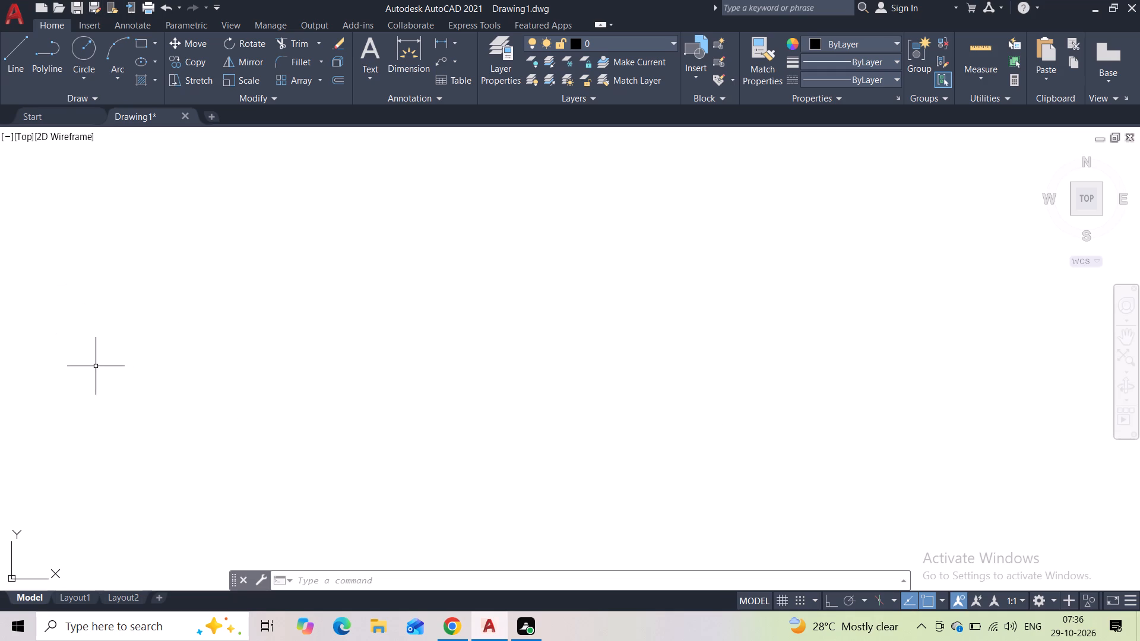
Set the drawing units' length type to Architectural.
{"action": "type", "text": "un"}
{"action": "key", "text": "i"}
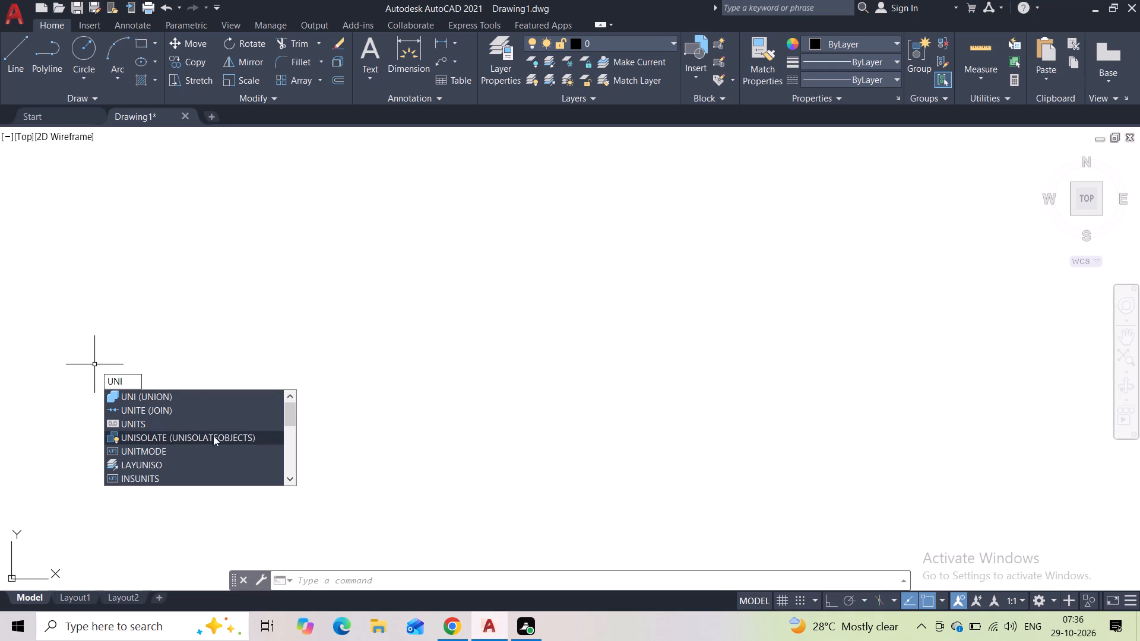
{"action": "left_click", "coordinate": [192, 424]}
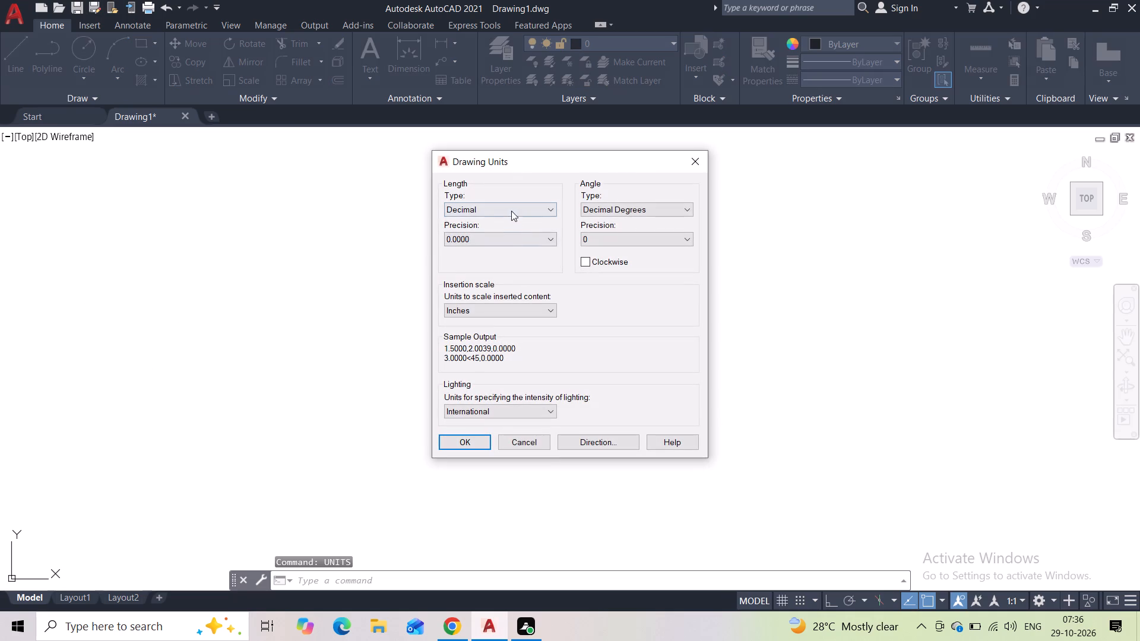
{"action": "left_click", "coordinate": [511, 210]}
{"action": "left_click", "coordinate": [473, 220]}
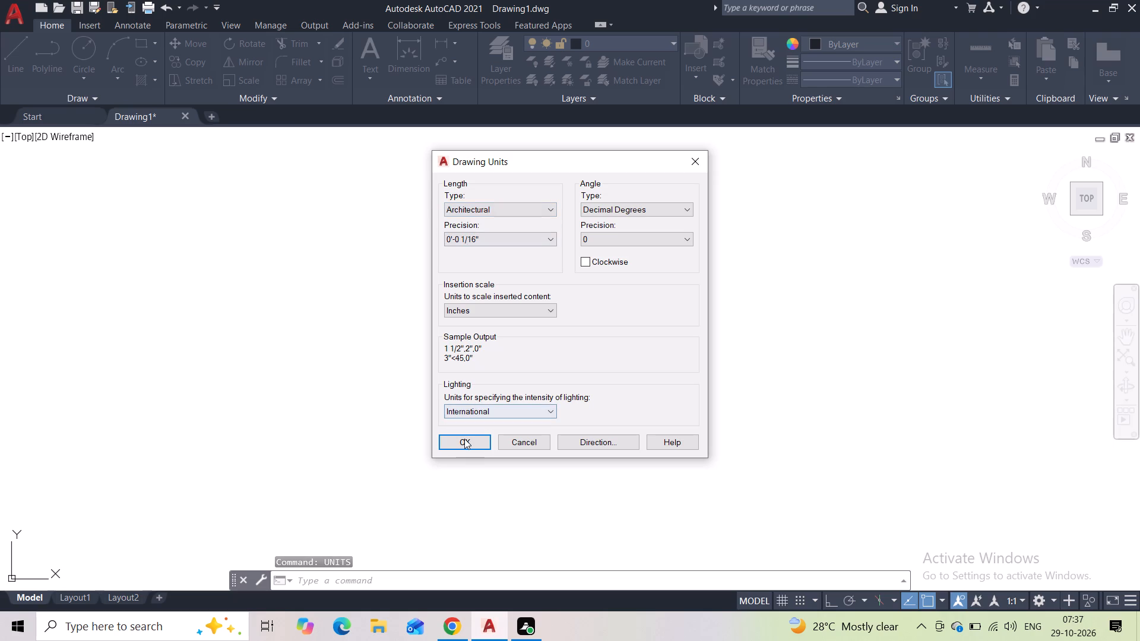
{"action": "left_click", "coordinate": [464, 440]}
Modify the Standard dimension style to 0'-2 3/16" text height and Architectural primary units, and set it current.
{"action": "type", "text": "dim"}
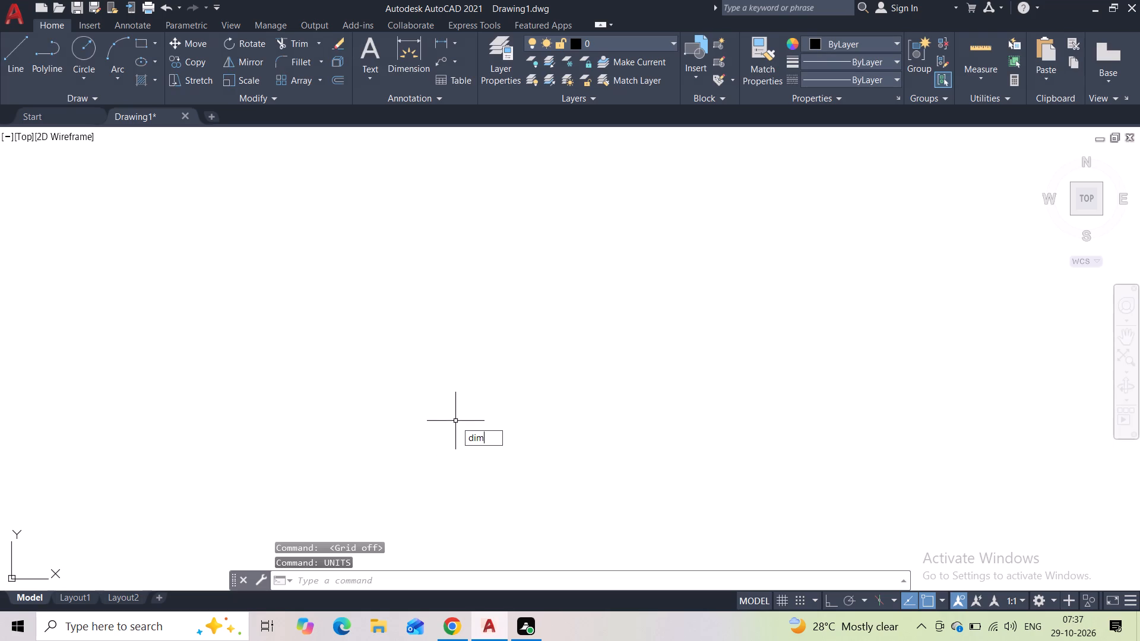
{"action": "left_click", "coordinate": [498, 464]}
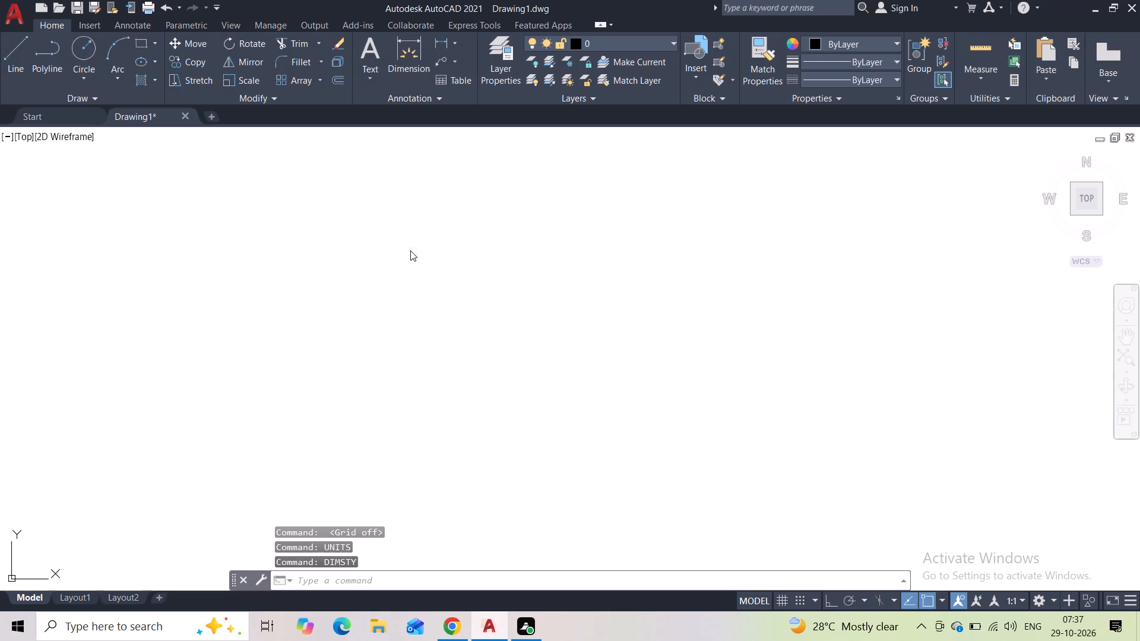
{"action": "left_click", "coordinate": [743, 281]}
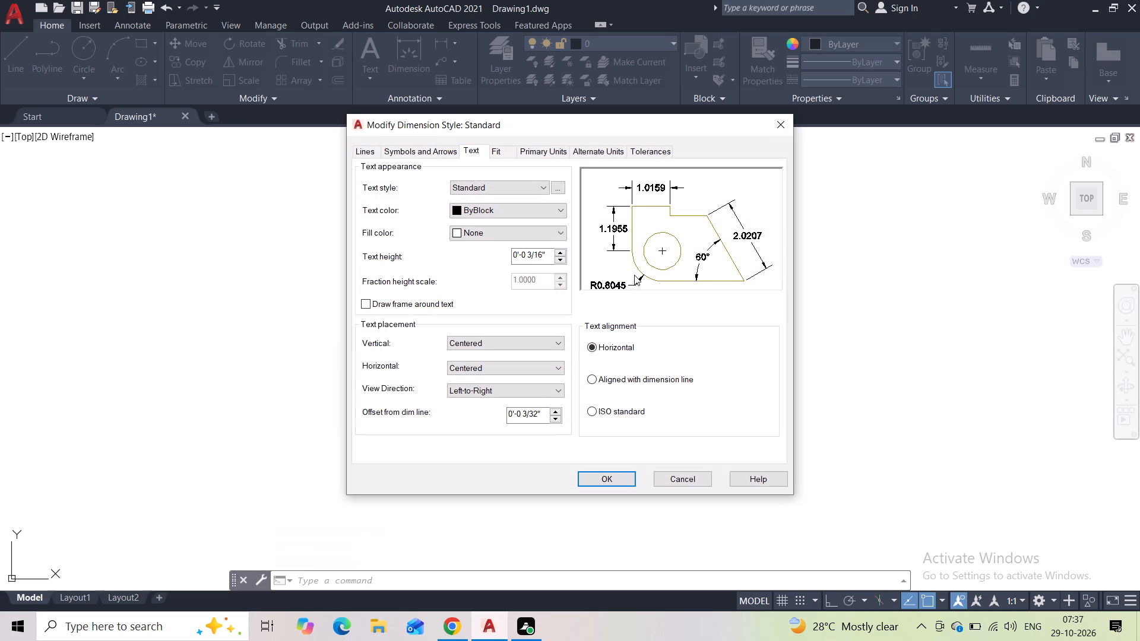
{"action": "left_click", "coordinate": [556, 252]}
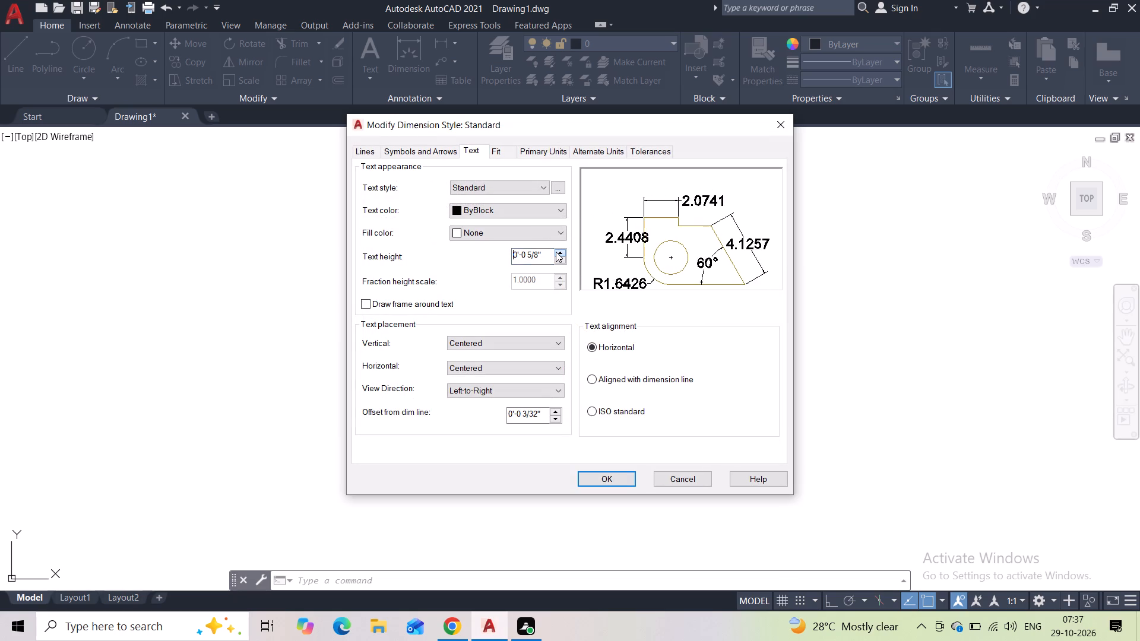
{"action": "left_click", "coordinate": [540, 157]}
{"action": "left_click", "coordinate": [556, 180]}
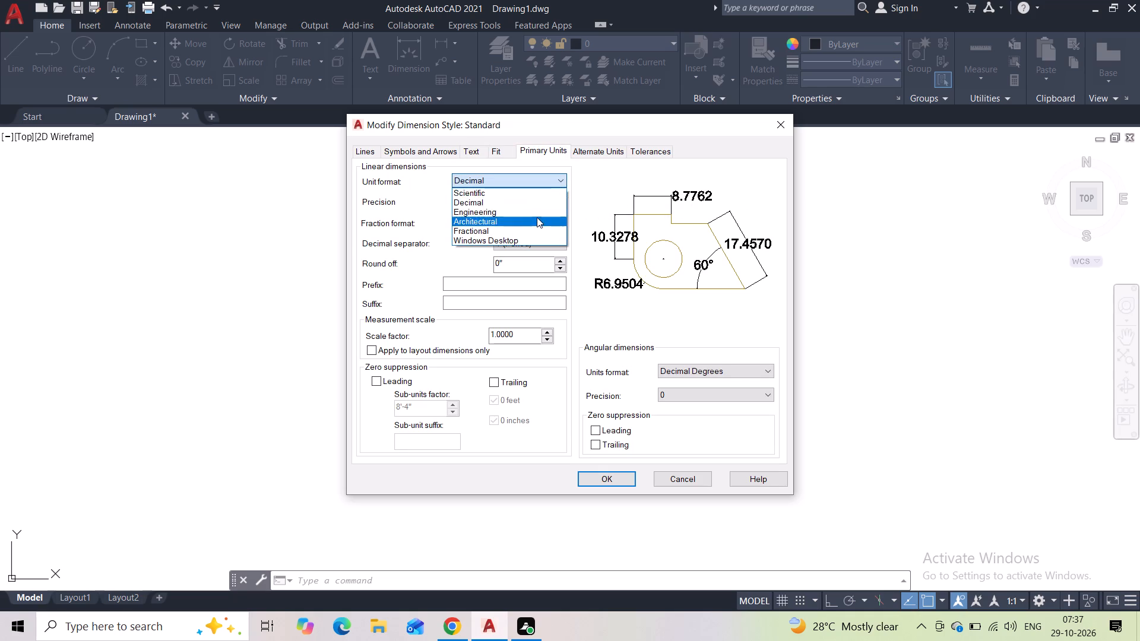
{"action": "left_click", "coordinate": [493, 218]}
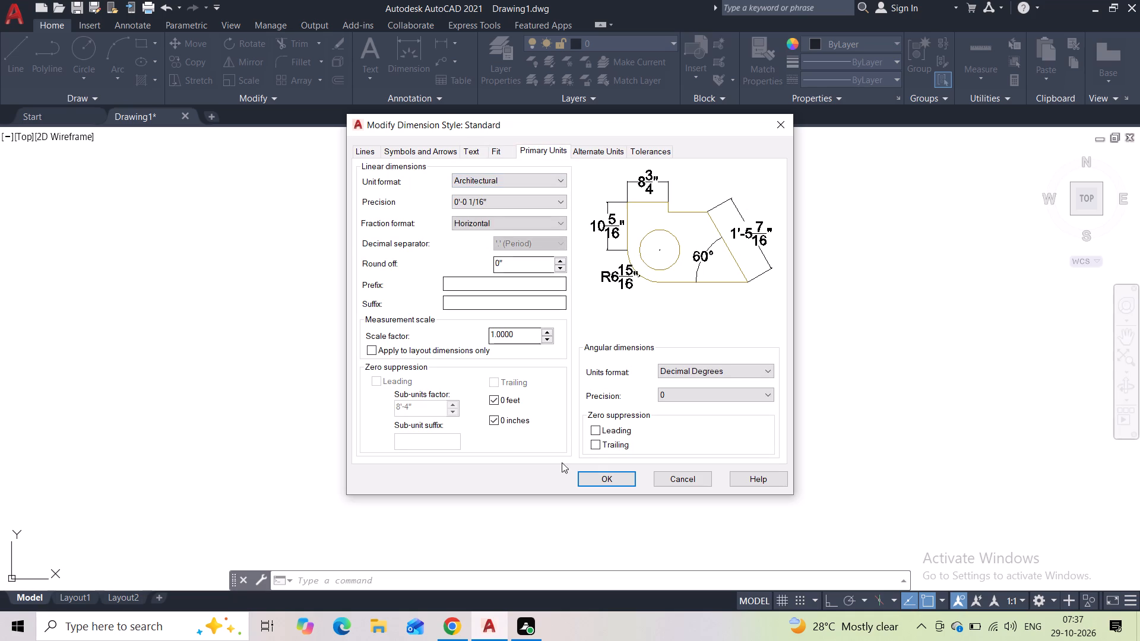
{"action": "left_click", "coordinate": [597, 473]}
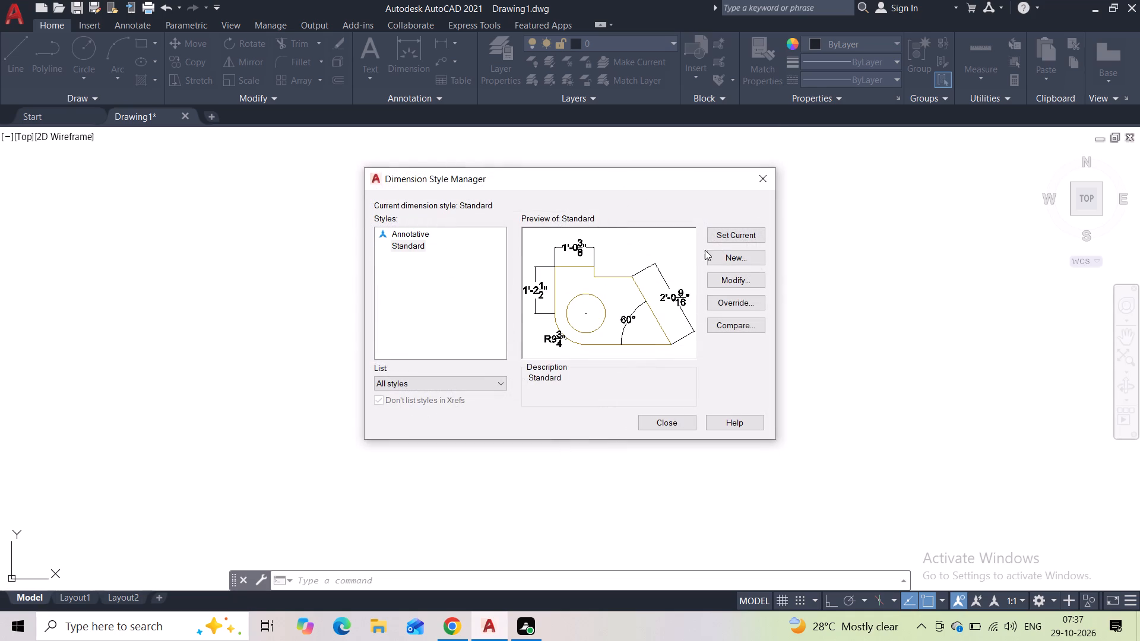
{"action": "left_click", "coordinate": [727, 234]}
{"action": "left_click", "coordinate": [667, 430]}
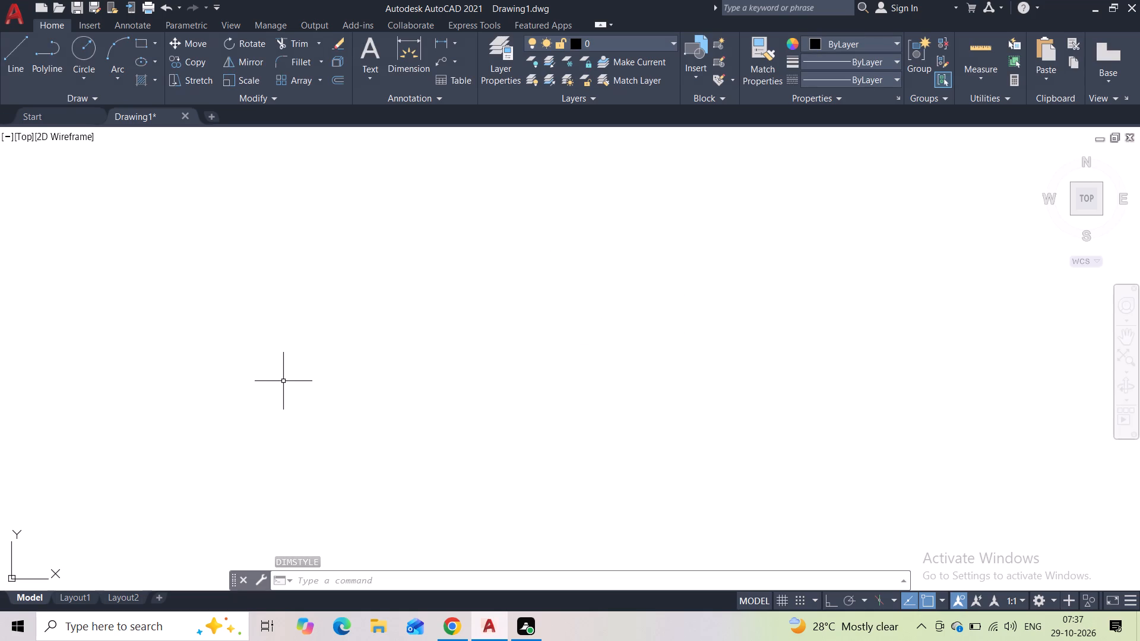
Turn on Ortho mode and draw one long horizontal line as the base of the outline.
{"action": "key", "text": "F8"}
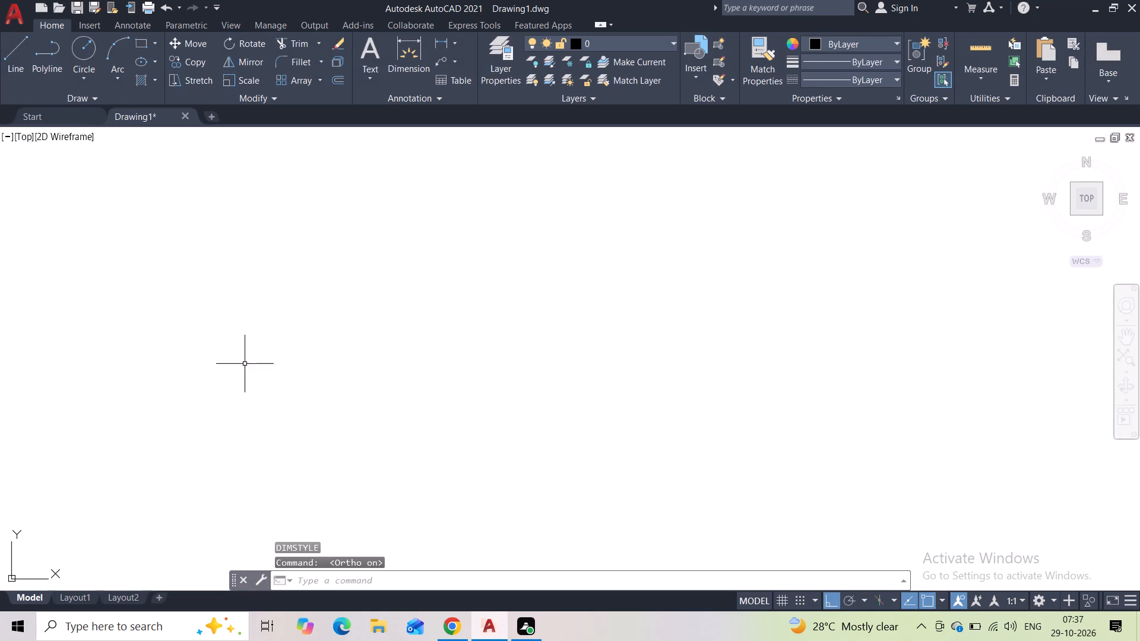
{"action": "left_click", "coordinate": [11, 56]}
{"action": "left_click", "coordinate": [385, 356]}
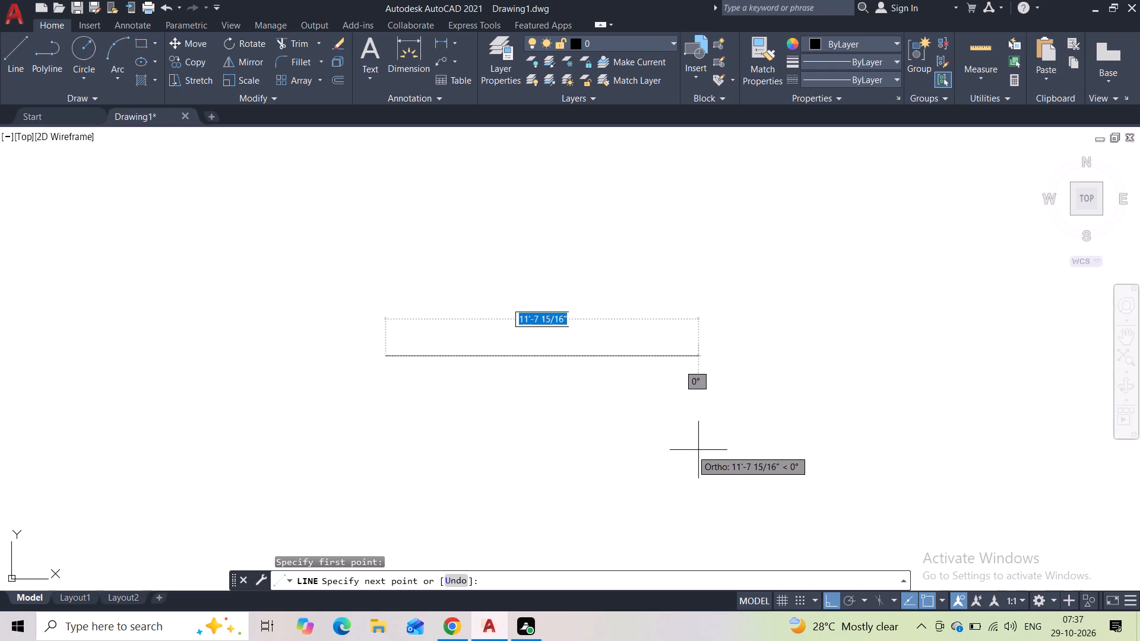
{"action": "left_click", "coordinate": [855, 417]}
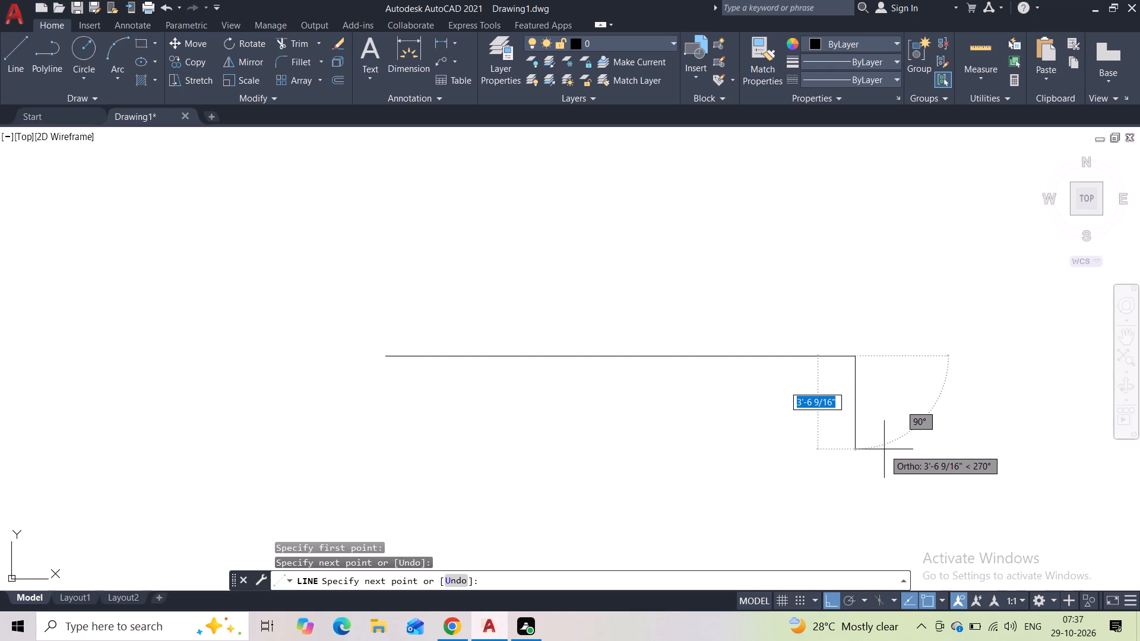
{"action": "key", "text": "Escape"}
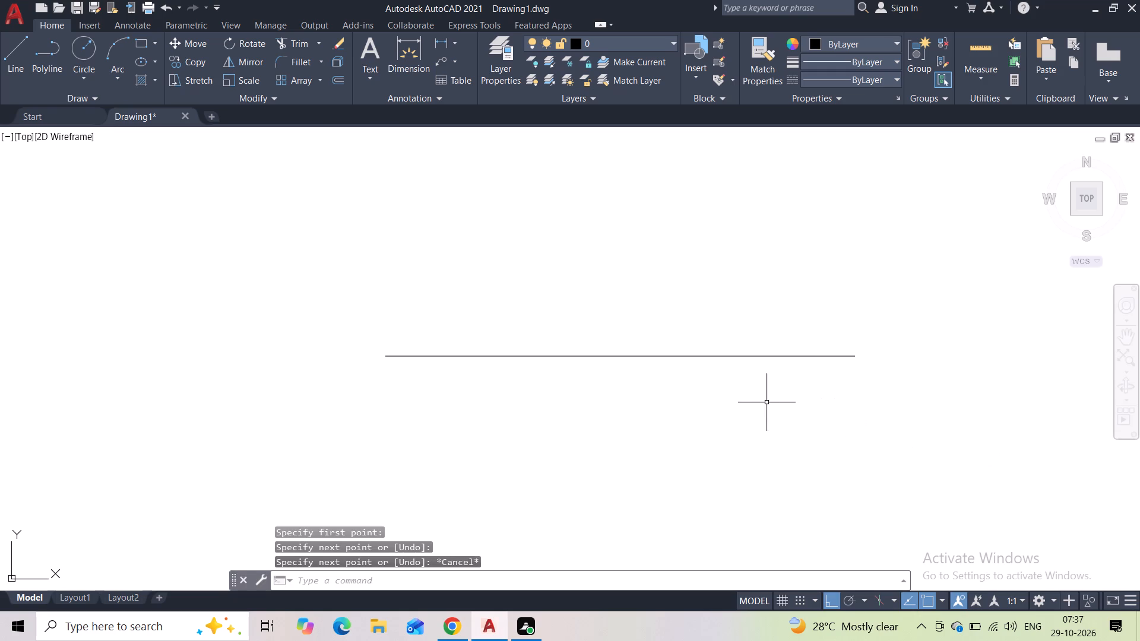
Draw a 10' vertical line up from the base line's right end, continuing with longer top, left and bottom lines to complete the rectangular outline.
{"action": "left_click", "coordinate": [10, 65]}
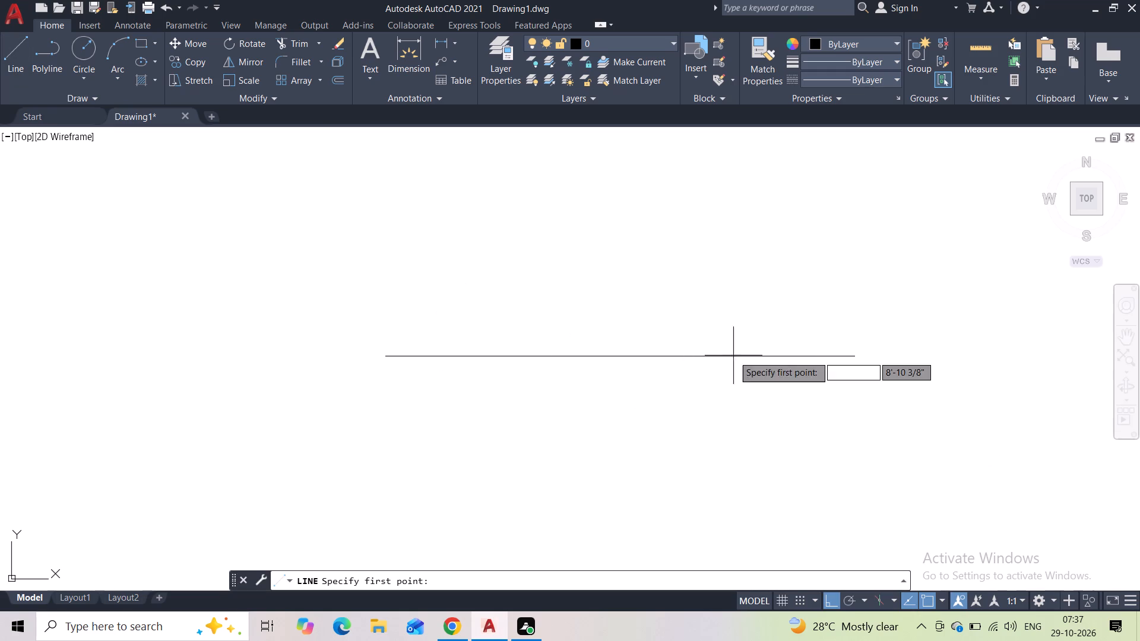
{"action": "middle_click_drag", "start_coordinate": [885, 316], "coordinate": [774, 337]}
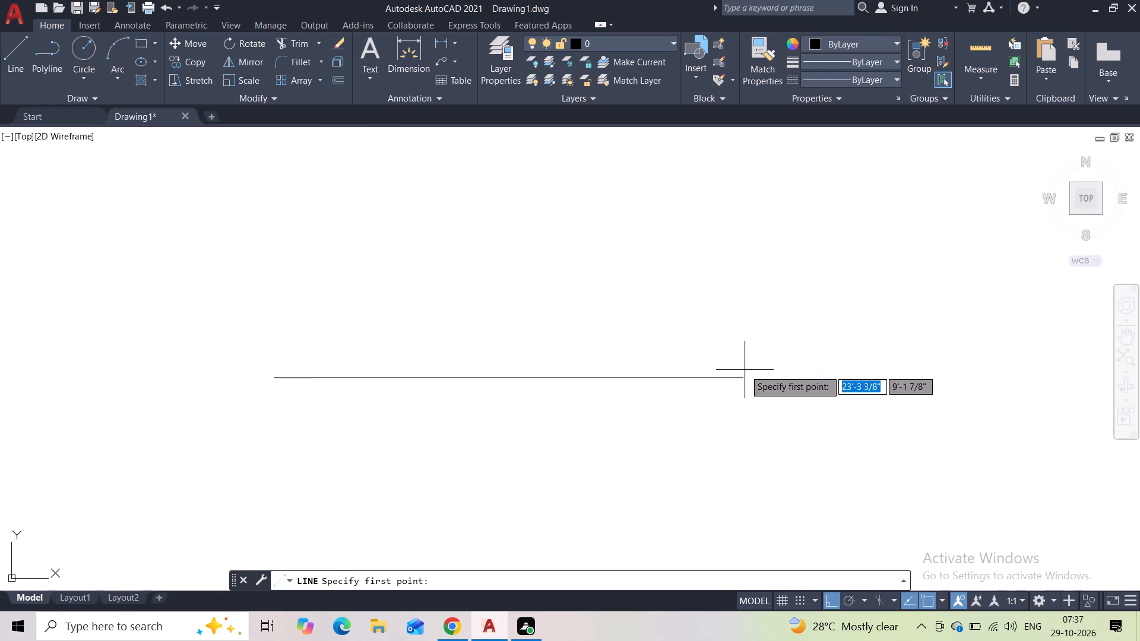
{"action": "left_click", "coordinate": [740, 373]}
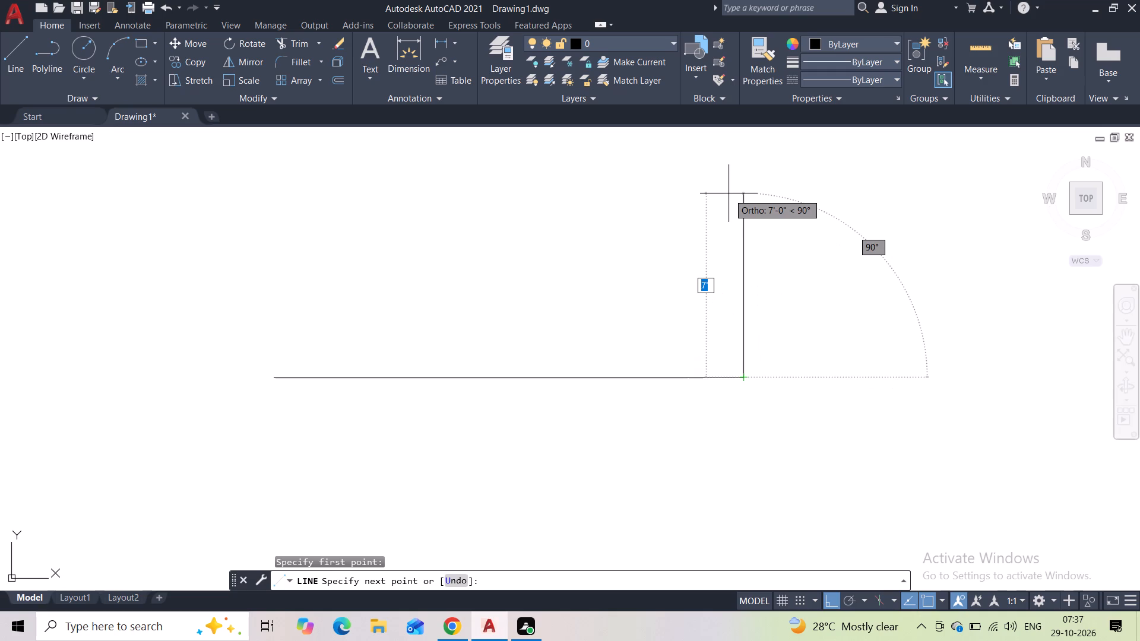
{"action": "type", "text": "10'"}
{"action": "key", "text": "Return"}
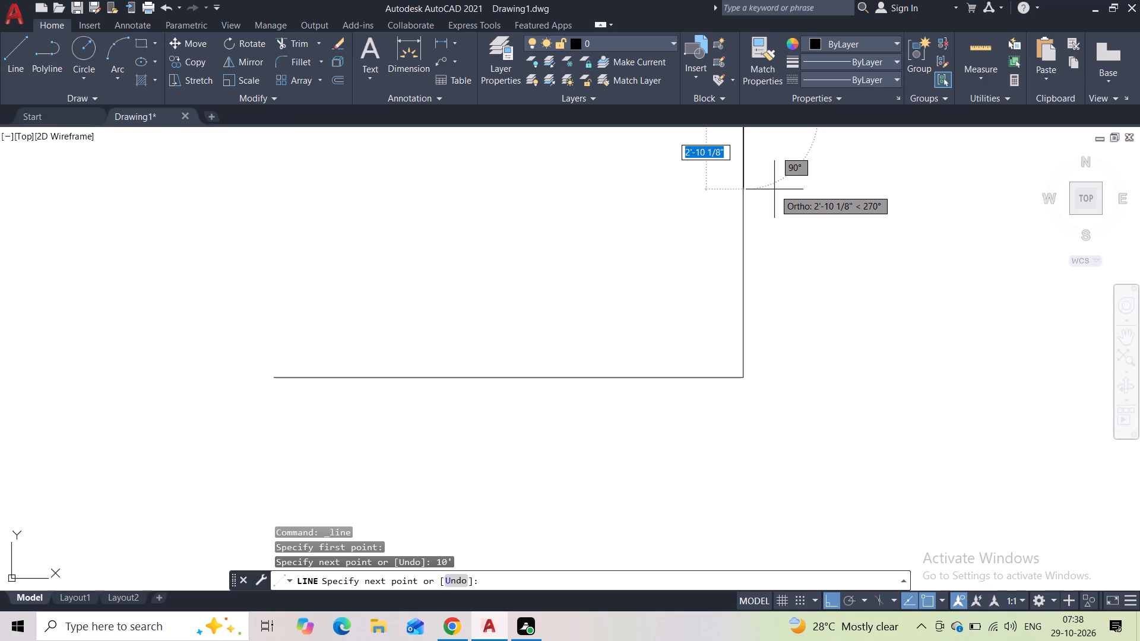
{"action": "middle_click_drag", "start_coordinate": [696, 239], "coordinate": [692, 296]}
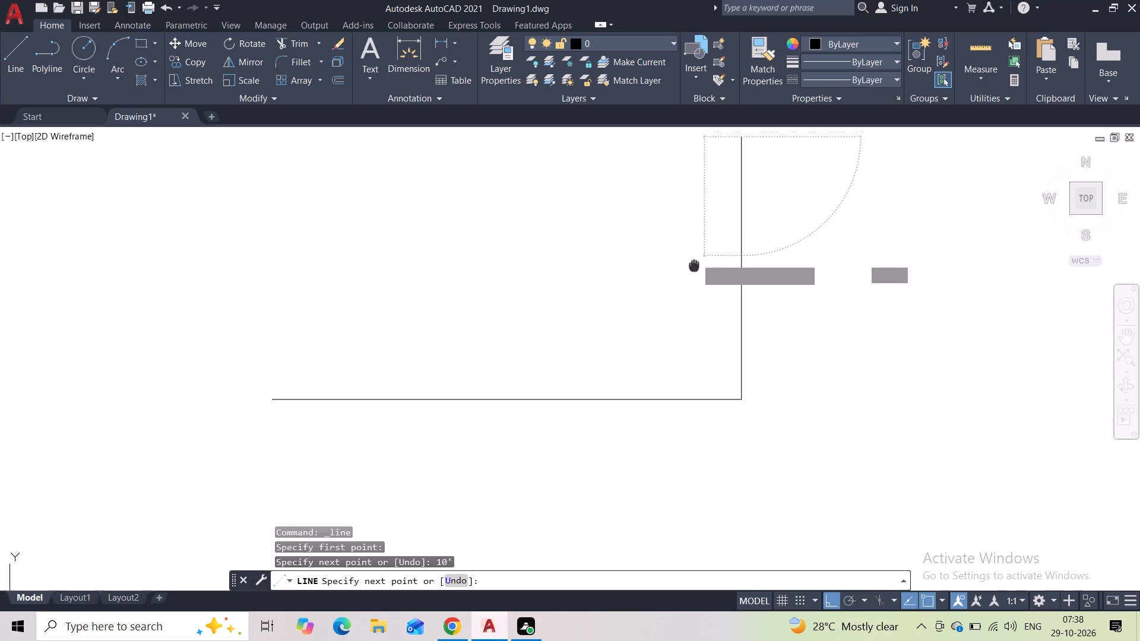
{"action": "middle_click_drag", "start_coordinate": [692, 296], "coordinate": [627, 367]}
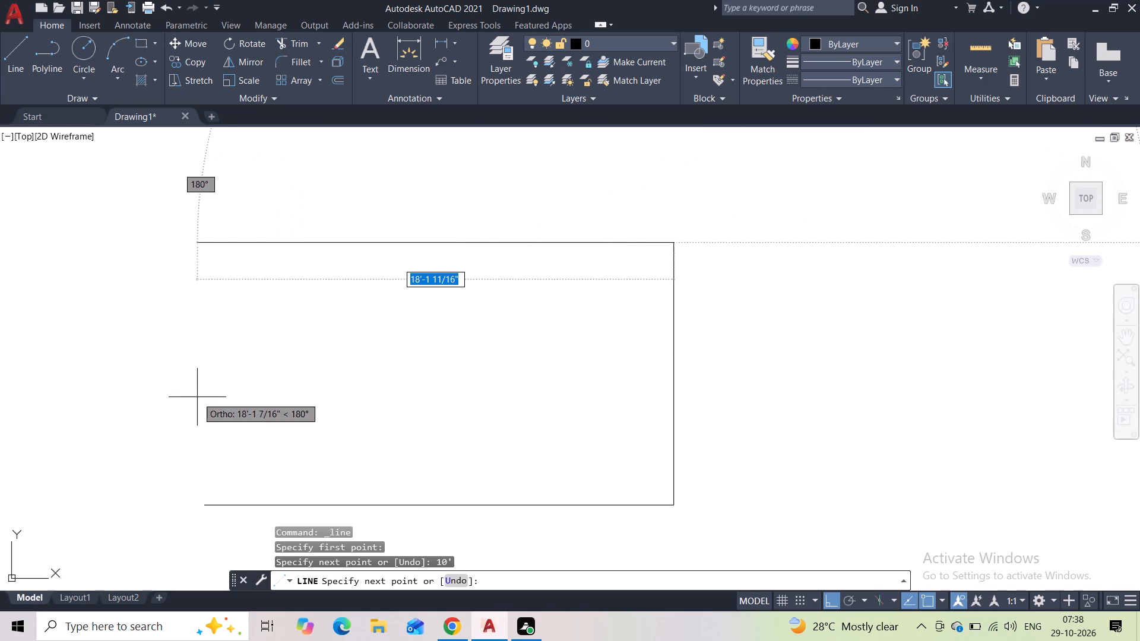
{"action": "left_click", "coordinate": [91, 417]}
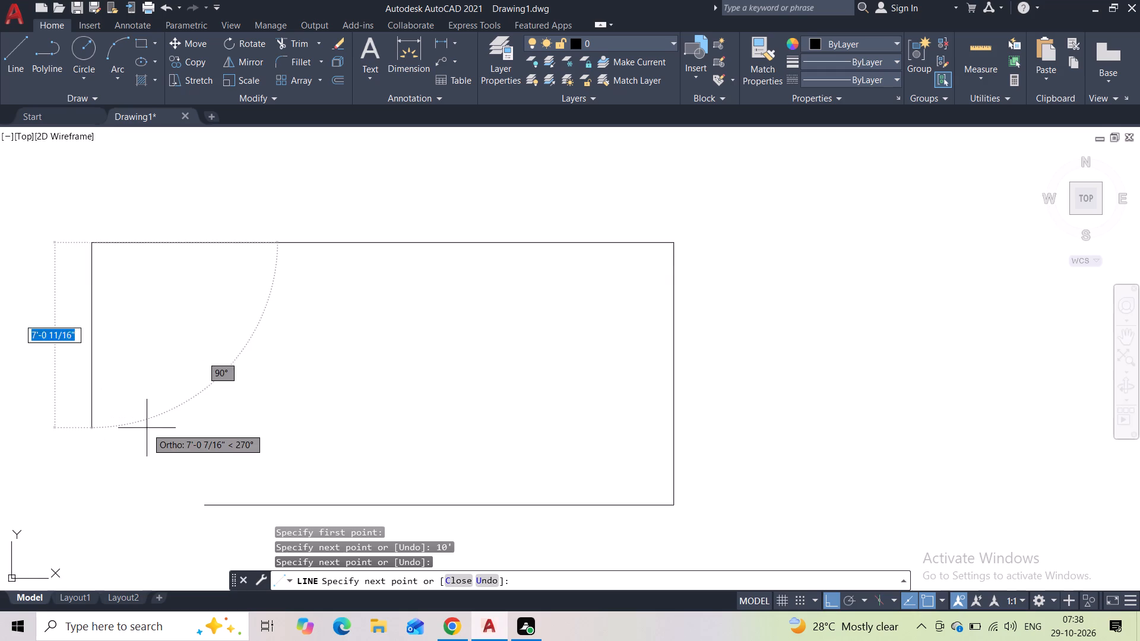
{"action": "middle_click_drag", "start_coordinate": [147, 428], "coordinate": [268, 357]}
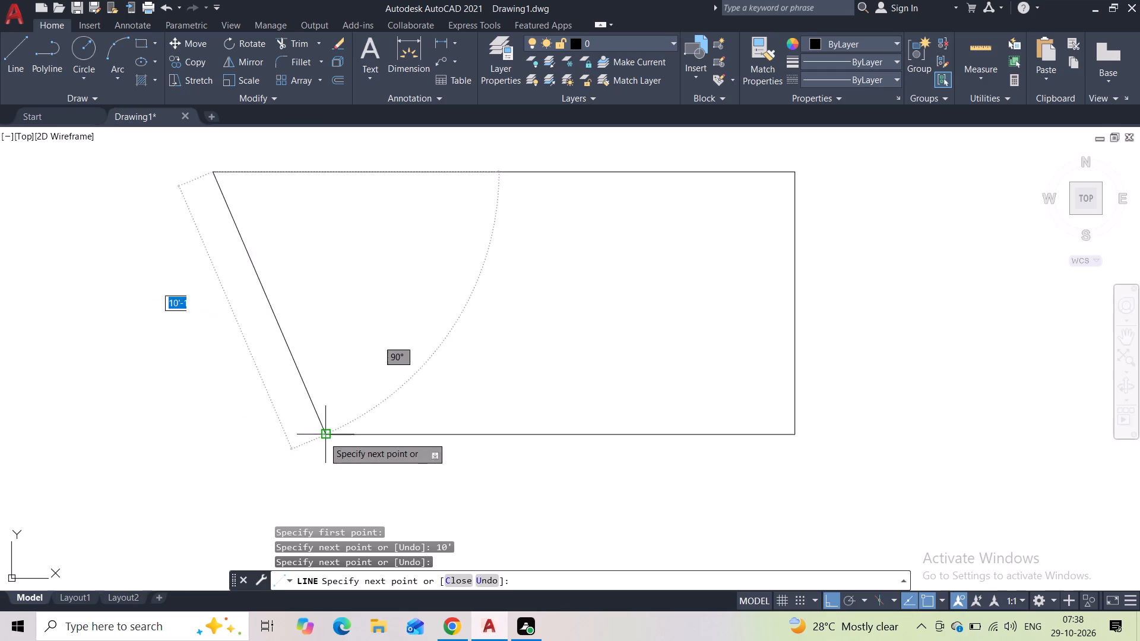
{"action": "left_click", "coordinate": [216, 437]}
{"action": "left_click", "coordinate": [333, 445]}
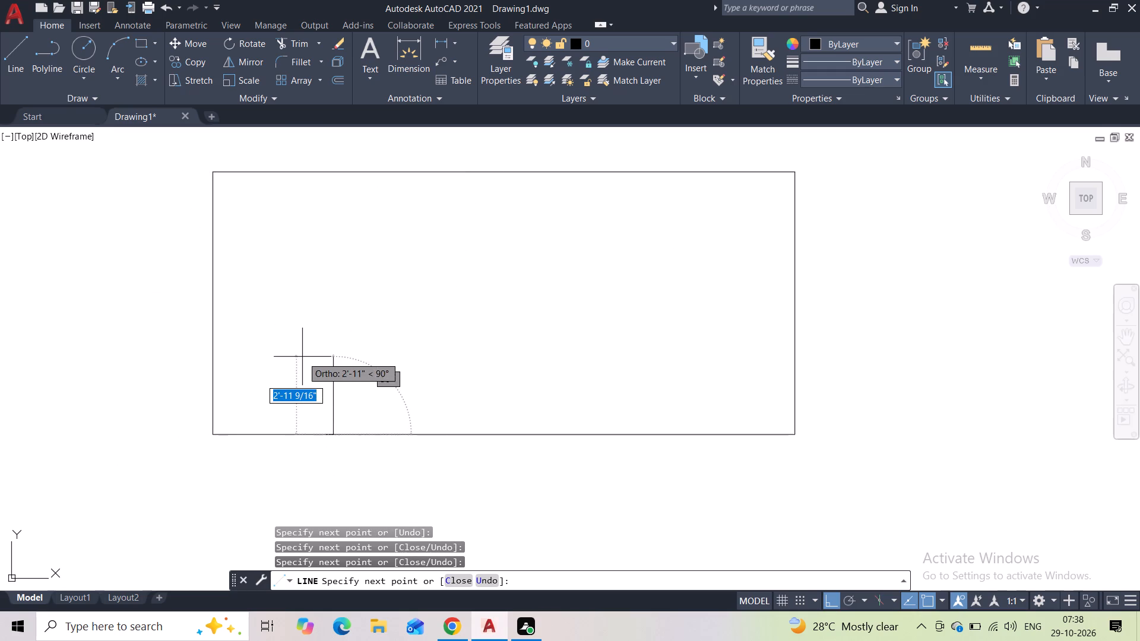
{"action": "key", "text": "Escape"}
Shorten the bottom-left line segment by stretching its right end toward the left corner, opening a gap in the bottom side.
{"action": "scroll", "coordinate": [290, 414], "scroll_direction": "up", "scroll_amount": 2}
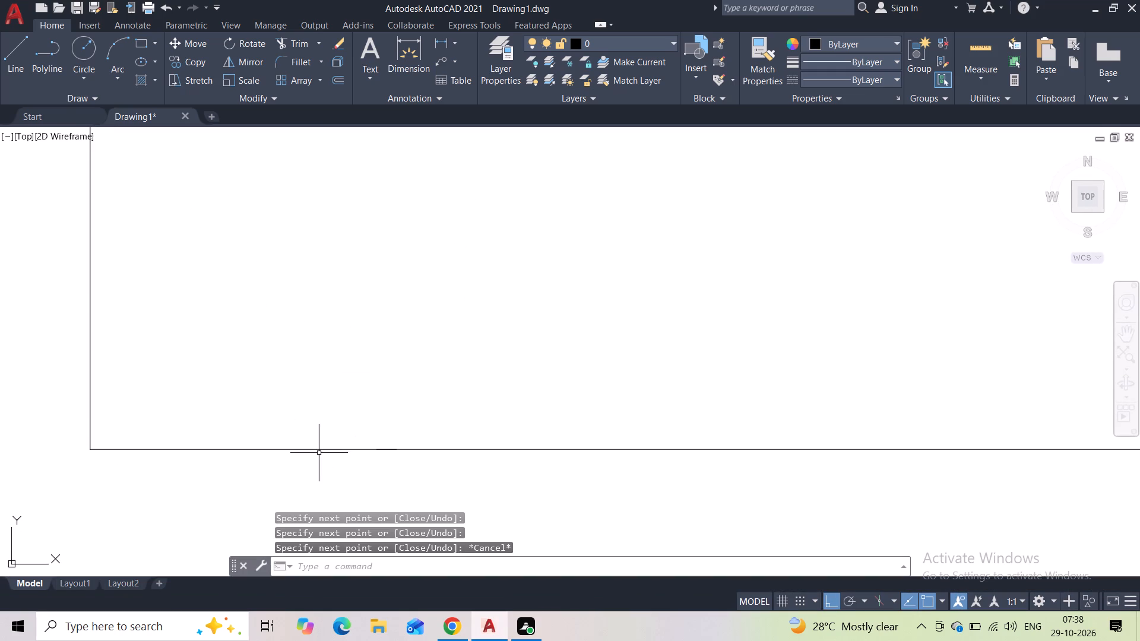
{"action": "left_click", "coordinate": [317, 449]}
{"action": "left_click_drag", "start_coordinate": [396, 447], "coordinate": [384, 448]}
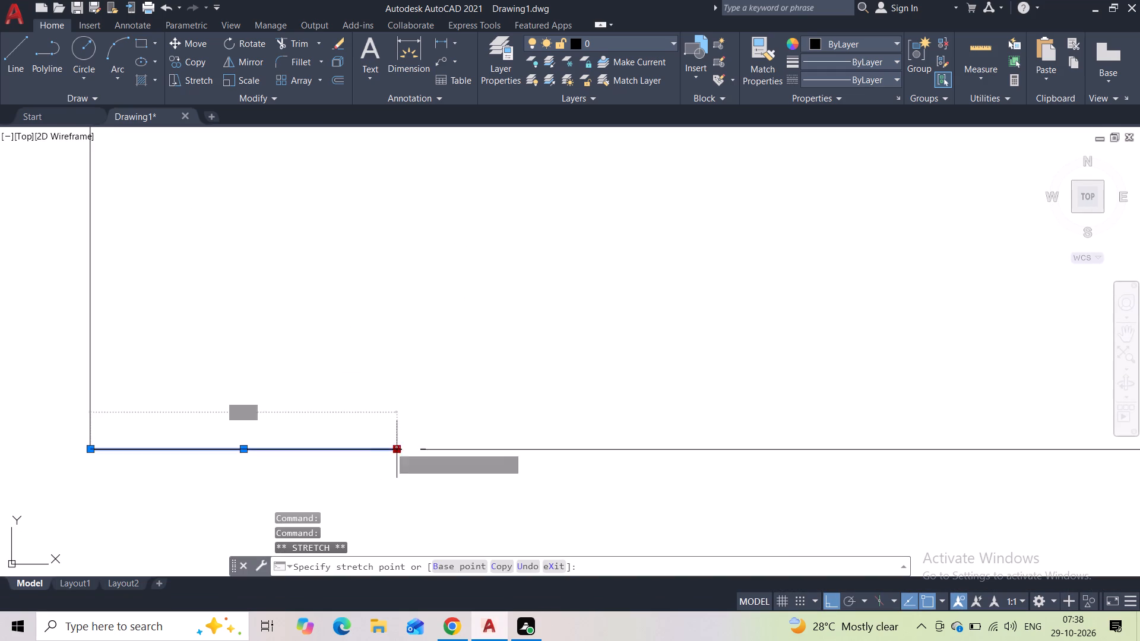
{"action": "left_click", "coordinate": [256, 446]}
{"action": "key", "text": "Escape"}
Stretch the bottom-left line segment's right end to meet the neighbouring segment's left end, closing the gap in the bottom side.
{"action": "left_click", "coordinate": [249, 451]}
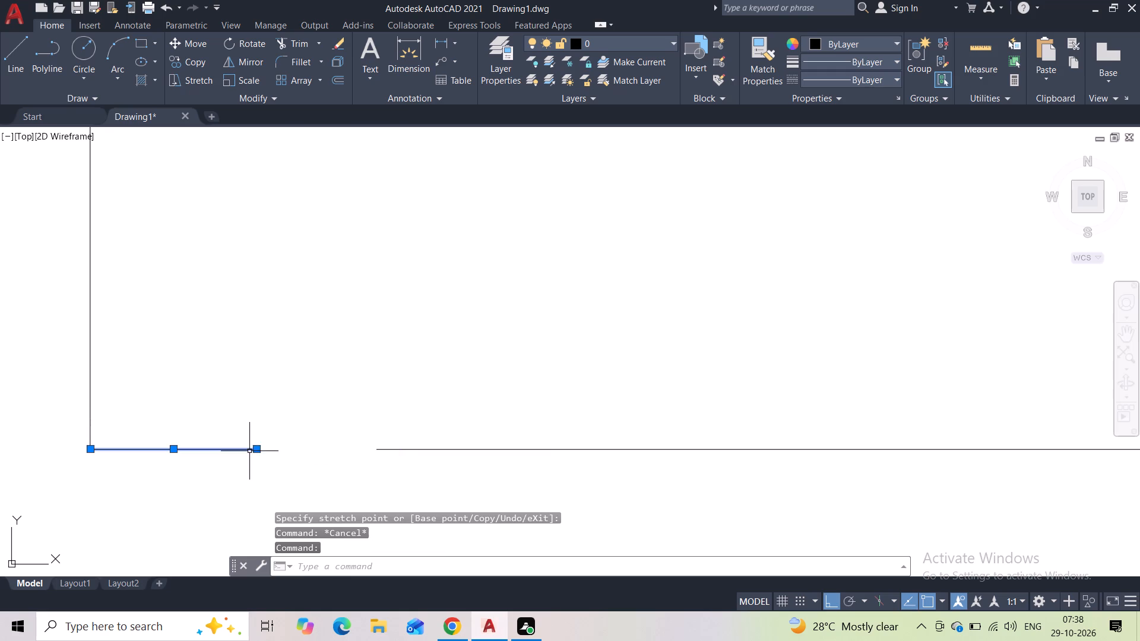
{"action": "left_click", "coordinate": [264, 451]}
{"action": "key", "text": "Escape"}
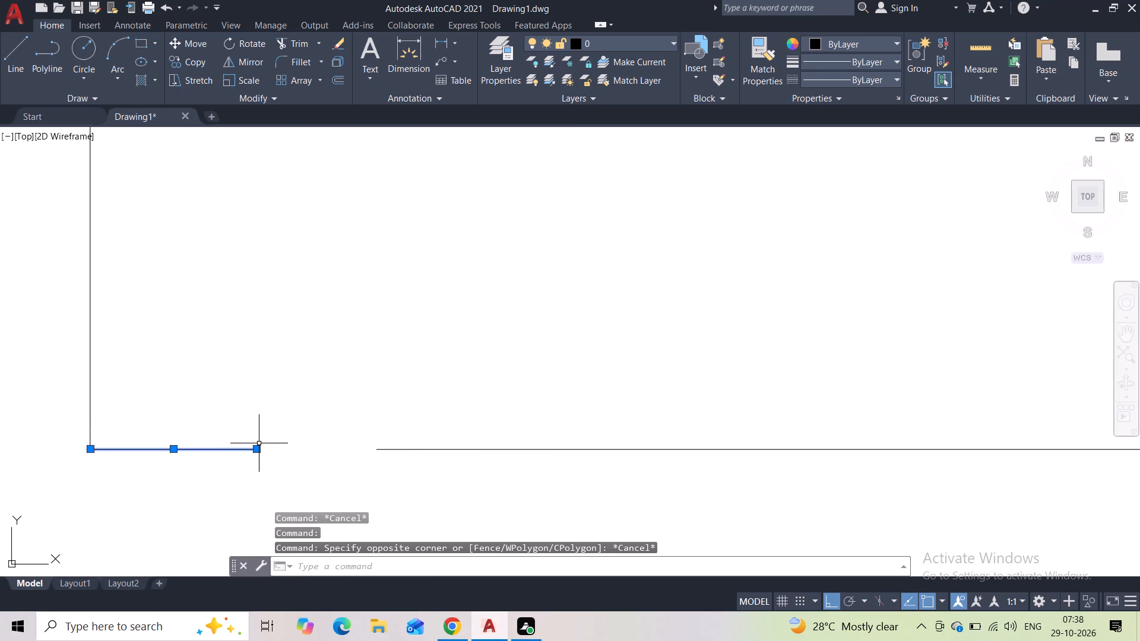
{"action": "left_click", "coordinate": [255, 452]}
{"action": "left_click", "coordinate": [378, 451]}
{"action": "key", "text": "Escape"}
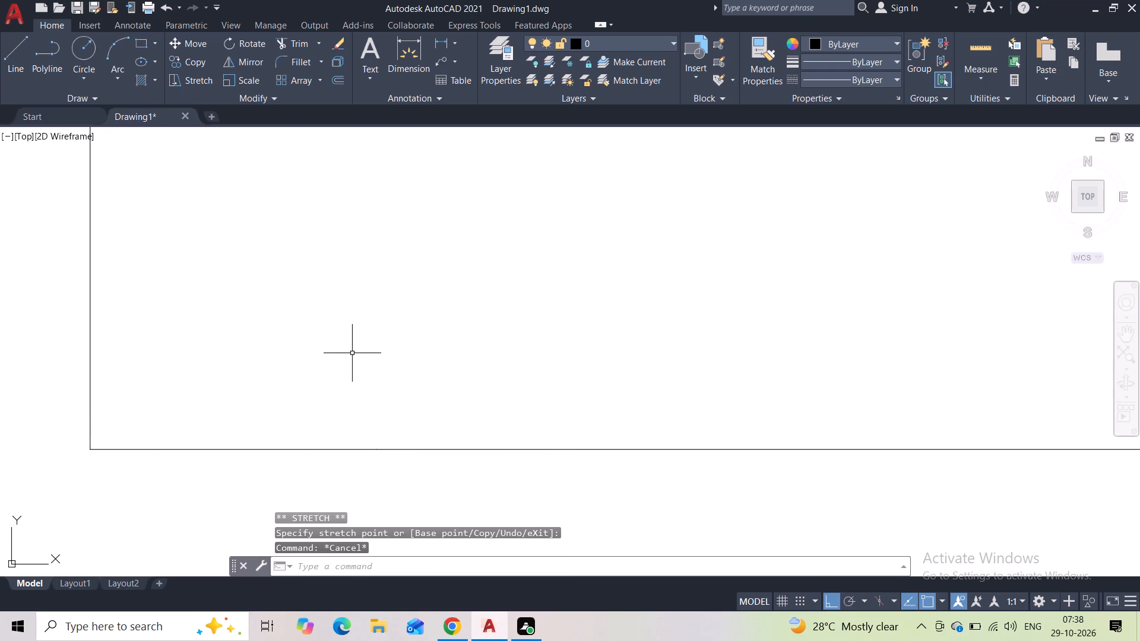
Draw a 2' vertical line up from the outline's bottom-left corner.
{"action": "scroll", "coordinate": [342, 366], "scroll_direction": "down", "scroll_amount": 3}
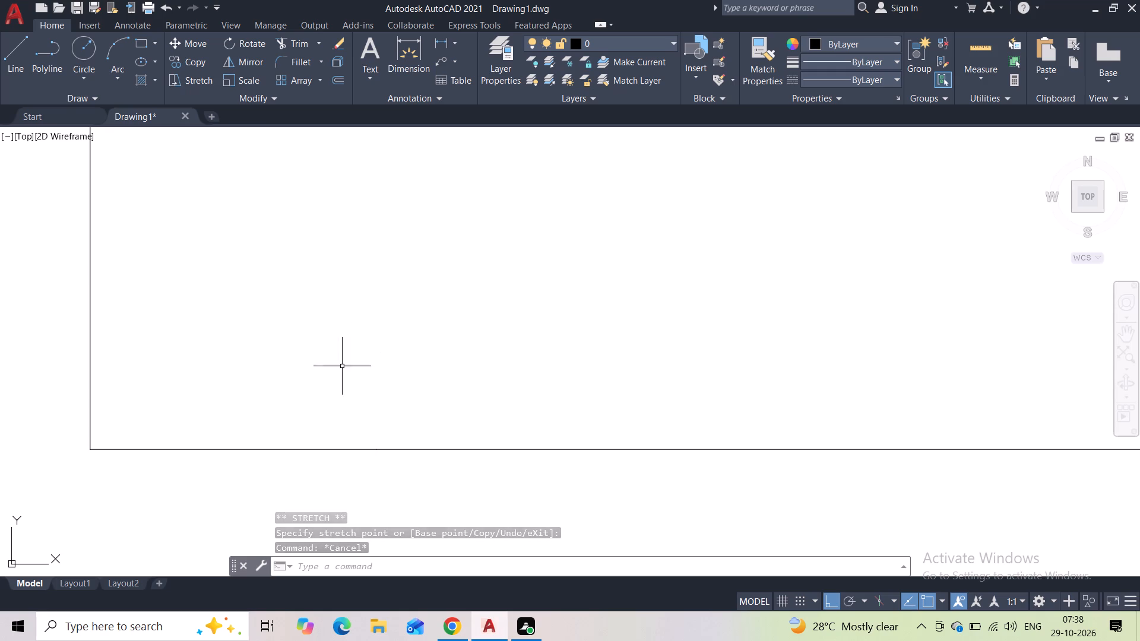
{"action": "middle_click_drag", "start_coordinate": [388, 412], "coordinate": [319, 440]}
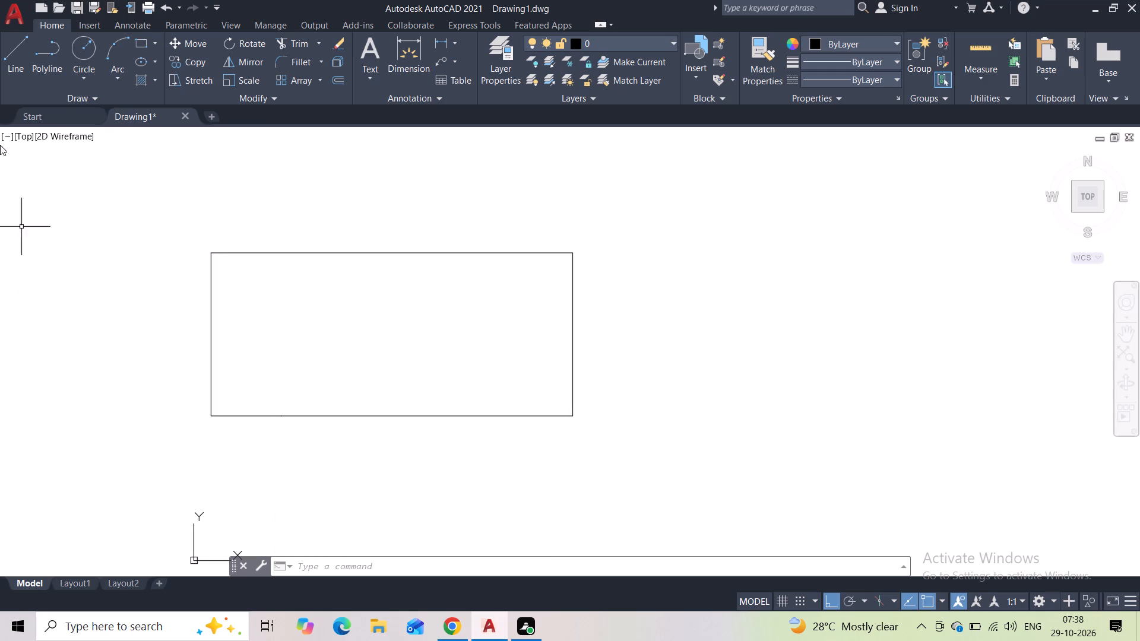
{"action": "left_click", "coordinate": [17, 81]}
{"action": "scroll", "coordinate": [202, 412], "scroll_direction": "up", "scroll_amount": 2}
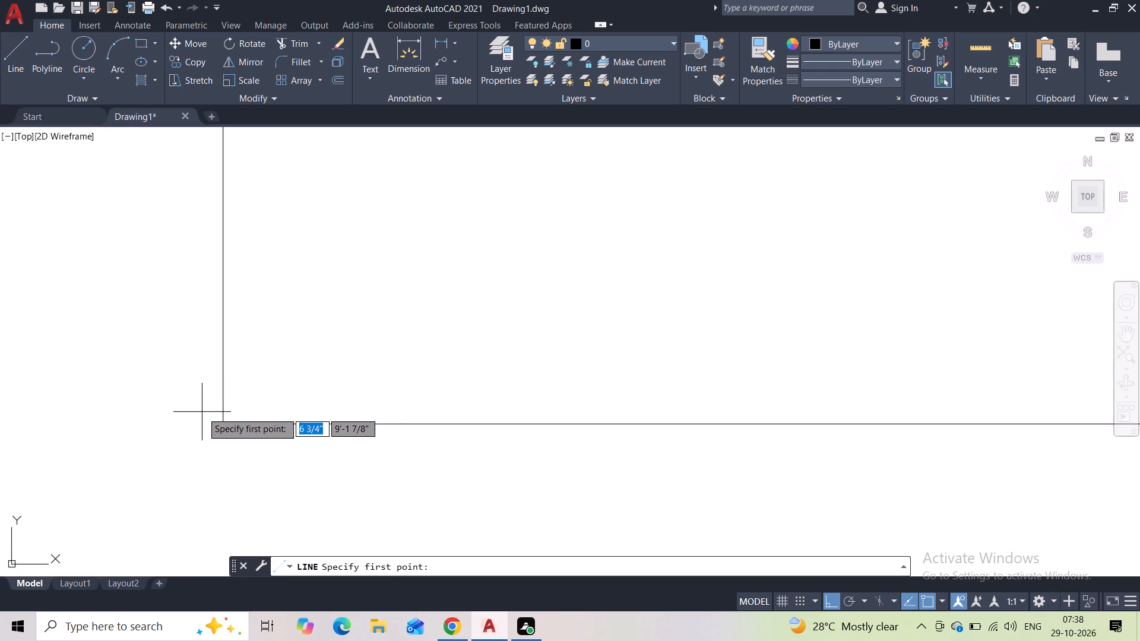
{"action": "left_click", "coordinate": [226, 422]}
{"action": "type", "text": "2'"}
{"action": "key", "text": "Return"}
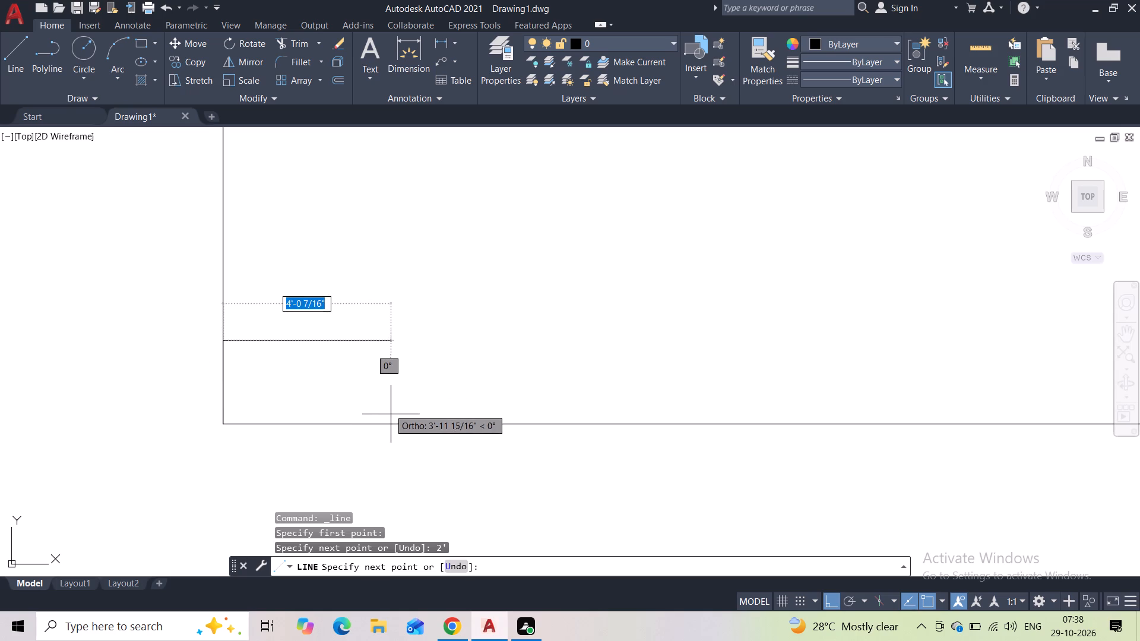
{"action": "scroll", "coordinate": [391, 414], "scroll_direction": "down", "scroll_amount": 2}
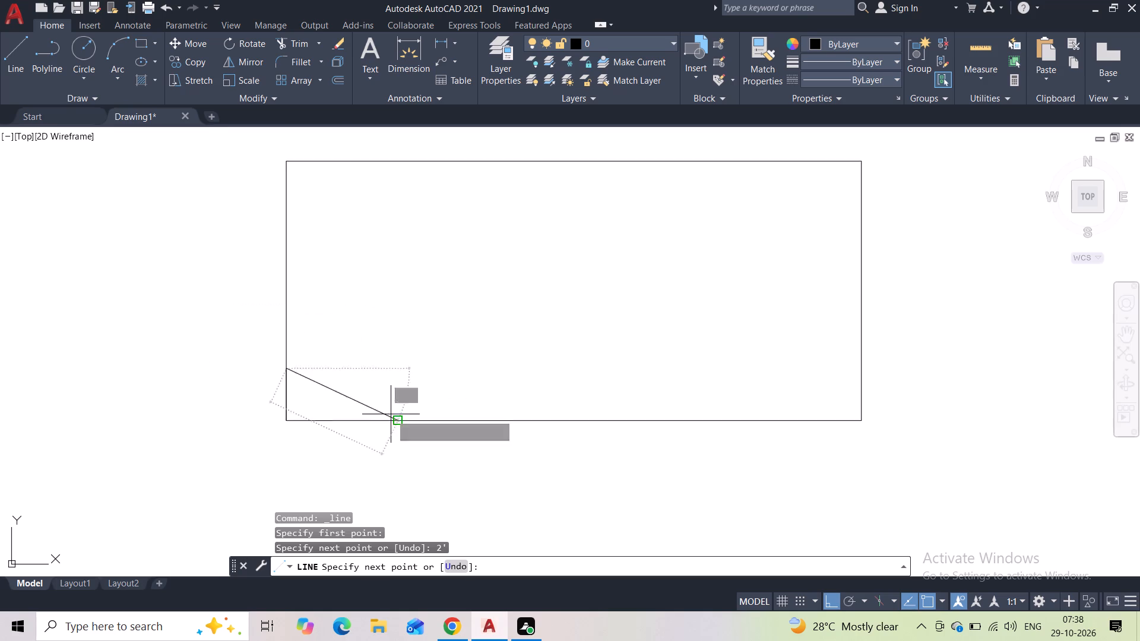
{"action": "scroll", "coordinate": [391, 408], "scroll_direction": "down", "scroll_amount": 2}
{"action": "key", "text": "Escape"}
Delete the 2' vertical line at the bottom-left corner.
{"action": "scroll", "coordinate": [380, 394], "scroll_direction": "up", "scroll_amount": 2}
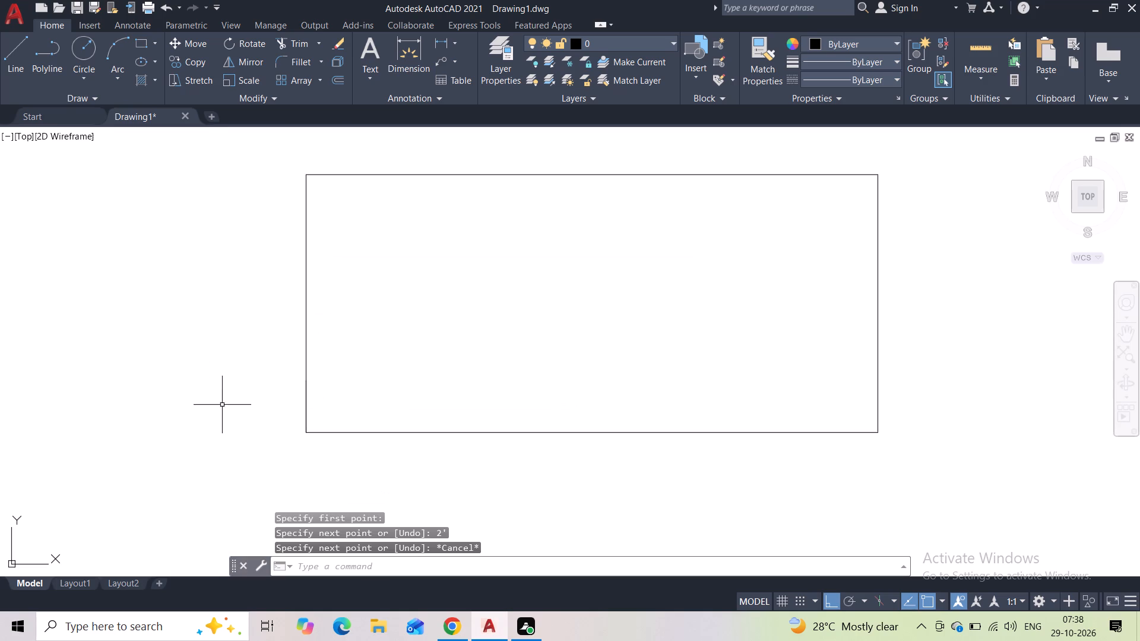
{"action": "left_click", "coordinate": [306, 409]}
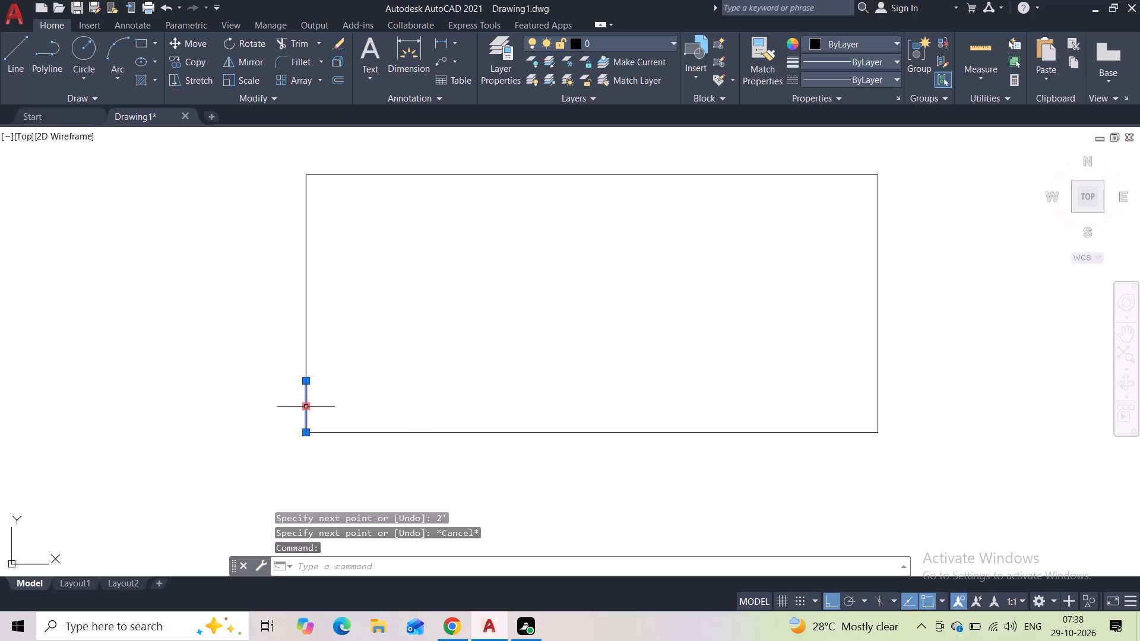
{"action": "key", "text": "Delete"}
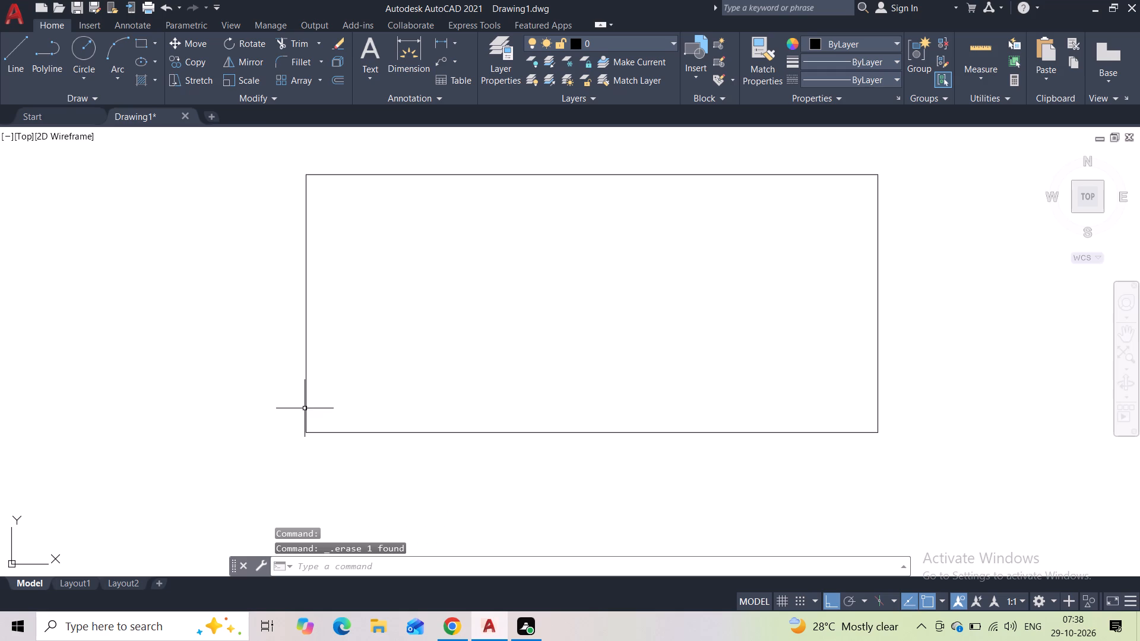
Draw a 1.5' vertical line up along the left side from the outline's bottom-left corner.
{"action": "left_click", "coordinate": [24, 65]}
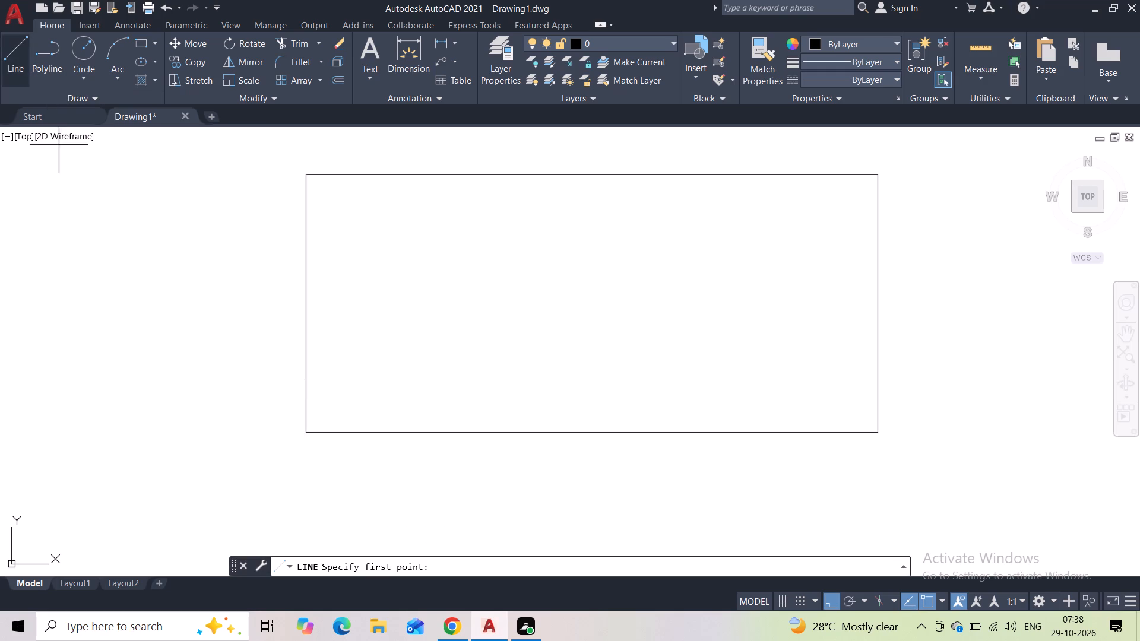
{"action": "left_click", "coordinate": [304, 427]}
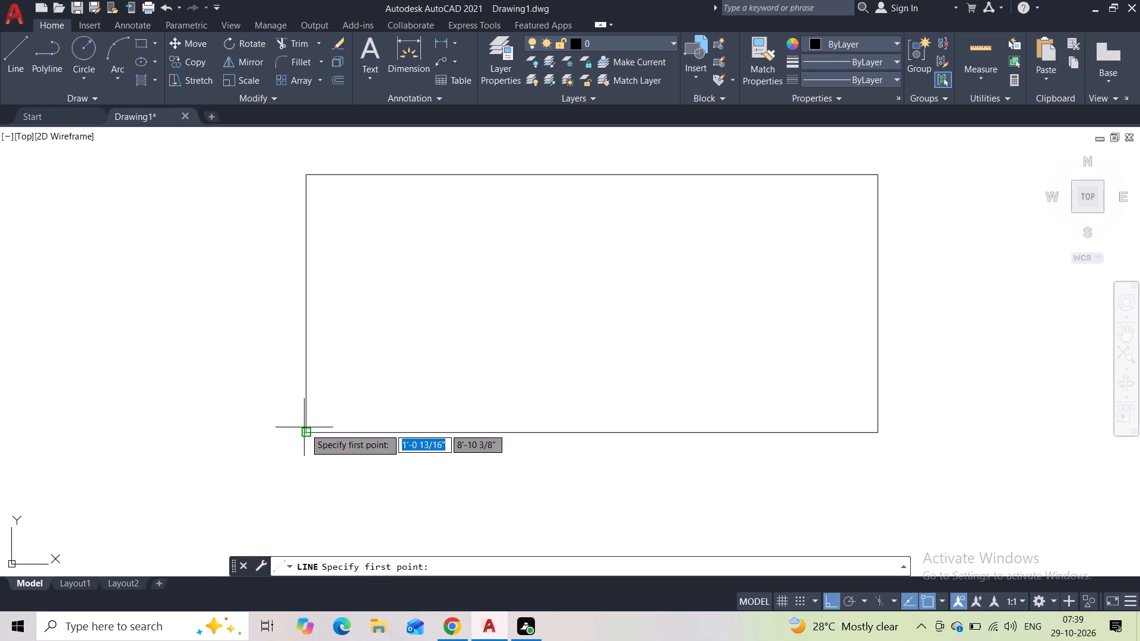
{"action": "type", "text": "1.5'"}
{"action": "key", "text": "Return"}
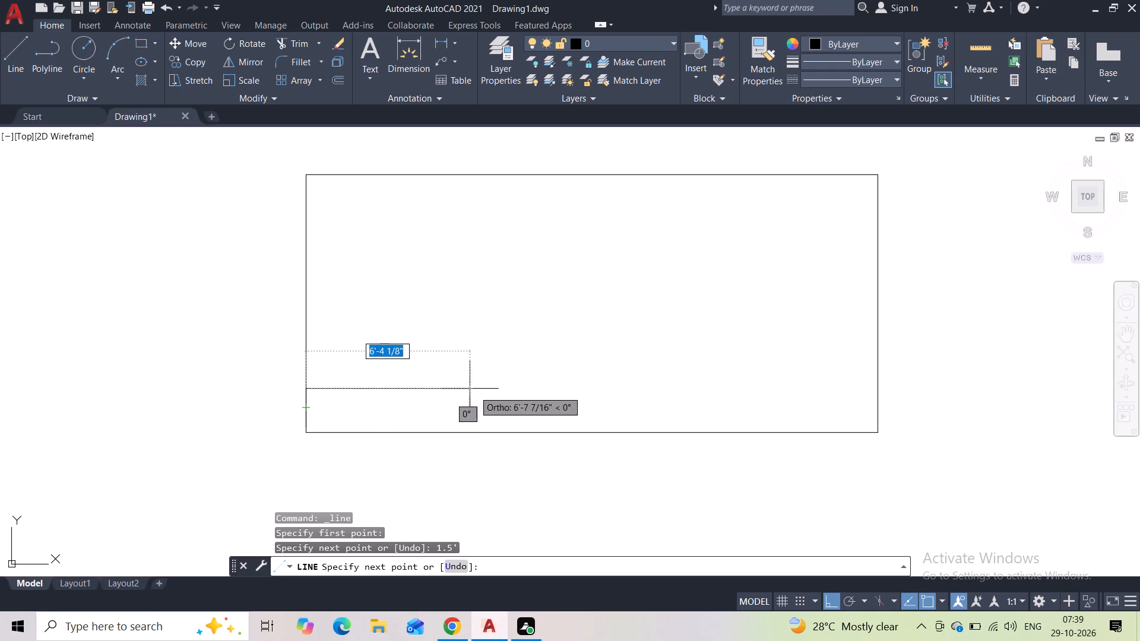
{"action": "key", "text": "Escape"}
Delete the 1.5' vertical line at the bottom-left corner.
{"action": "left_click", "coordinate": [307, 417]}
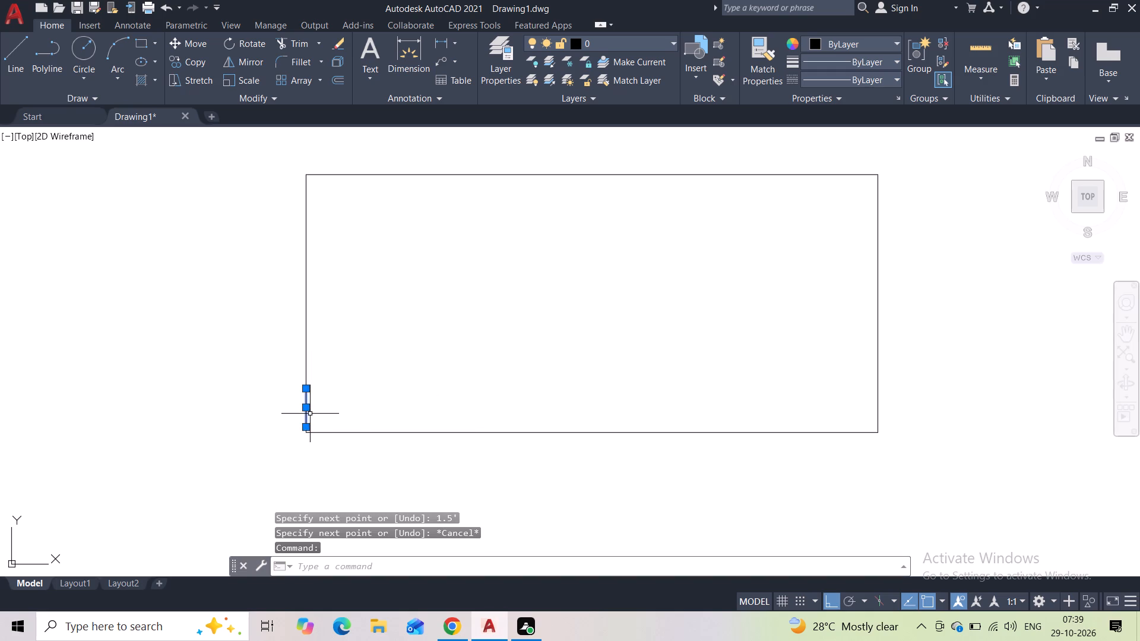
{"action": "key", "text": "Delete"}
Draw a 1' vertical line up from the bottom-left corner and continue it horizontally across to the outline's right side.
{"action": "left_click", "coordinate": [24, 57]}
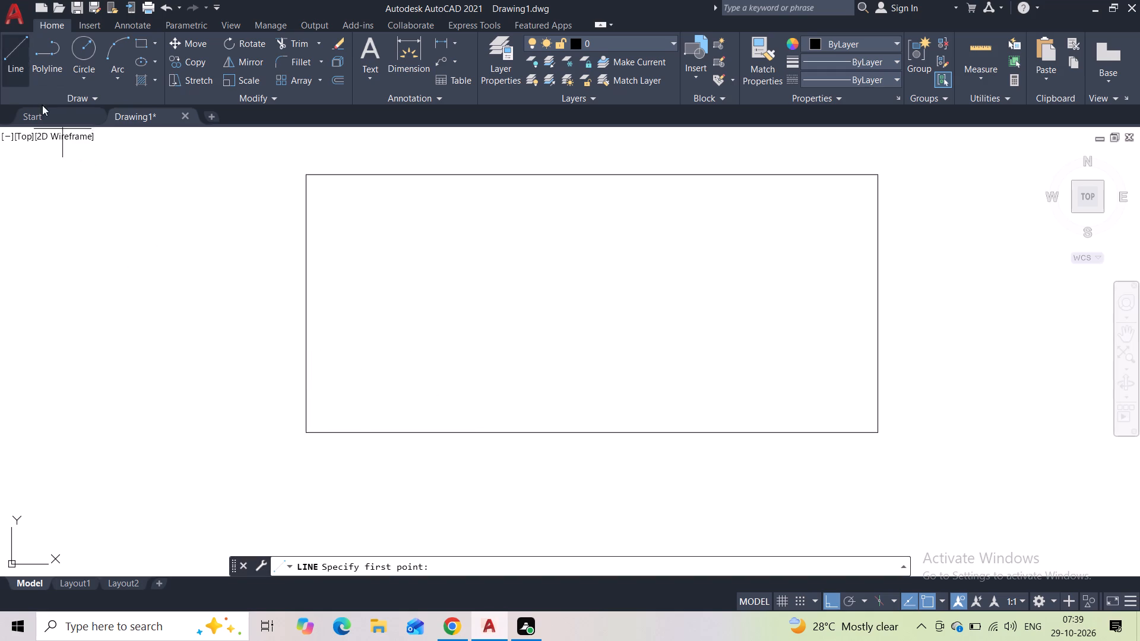
{"action": "scroll", "coordinate": [265, 410], "scroll_direction": "up", "scroll_amount": 1}
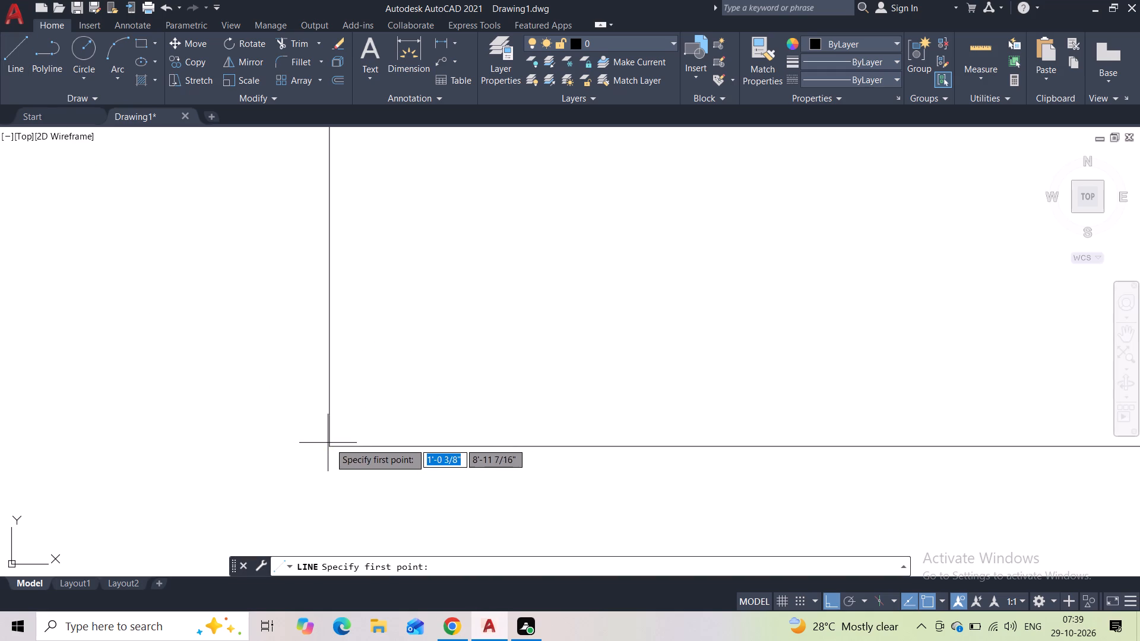
{"action": "left_click", "coordinate": [330, 443]}
{"action": "type", "text": "1'"}
{"action": "key", "text": "Return"}
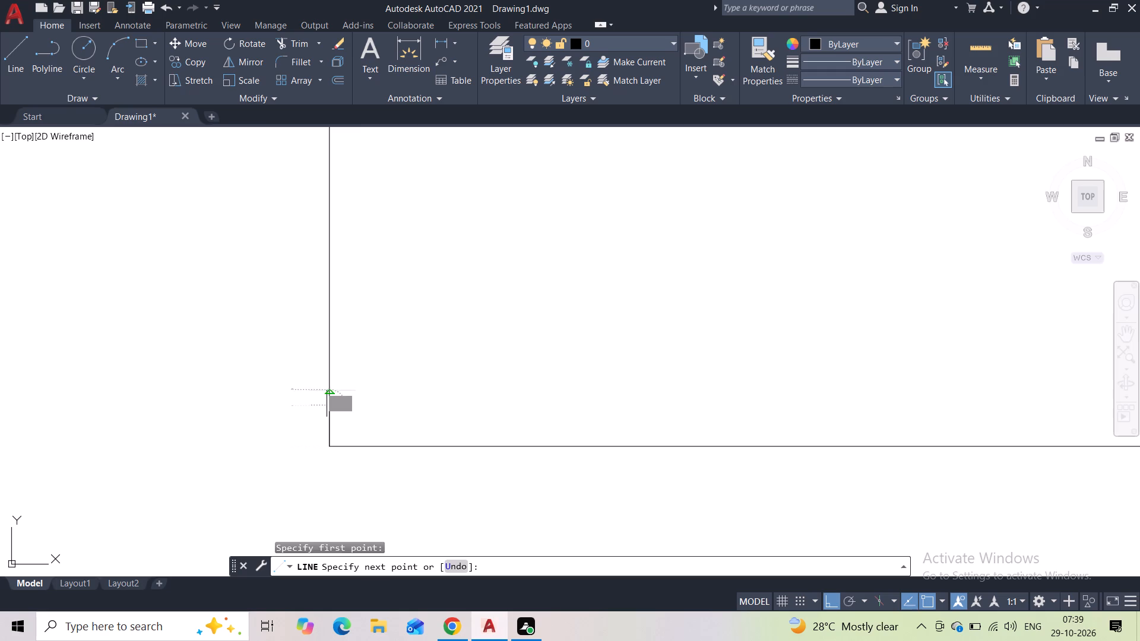
{"action": "middle_click_drag", "start_coordinate": [564, 377], "coordinate": [260, 399]}
{"action": "scroll", "coordinate": [258, 396], "scroll_direction": "down", "scroll_amount": 1}
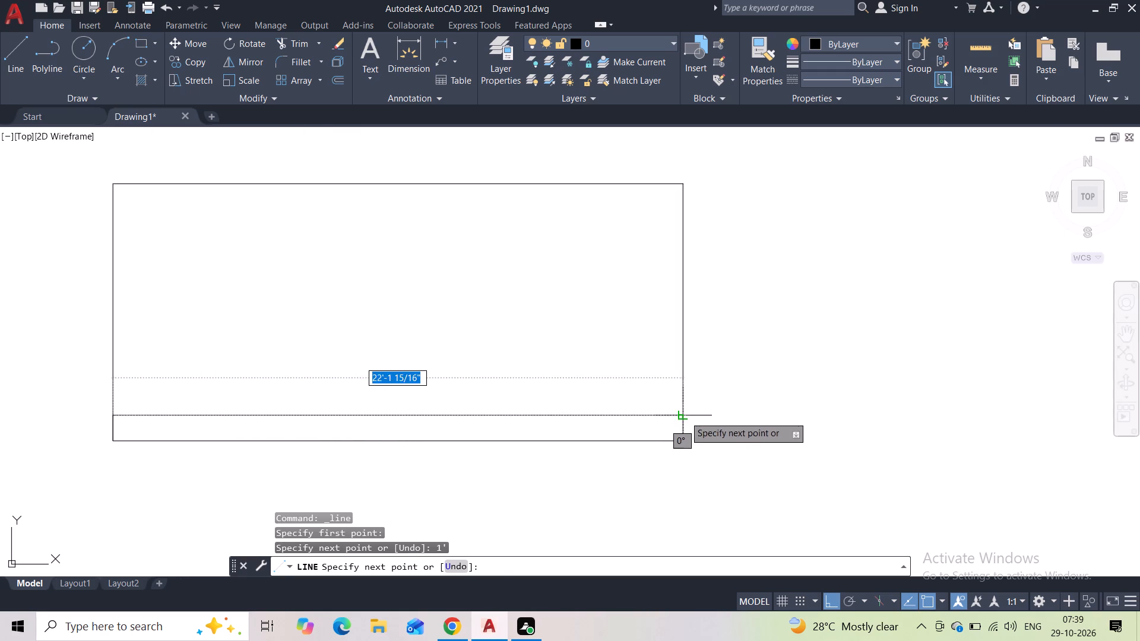
{"action": "left_click", "coordinate": [685, 416]}
{"action": "key", "text": "Escape"}
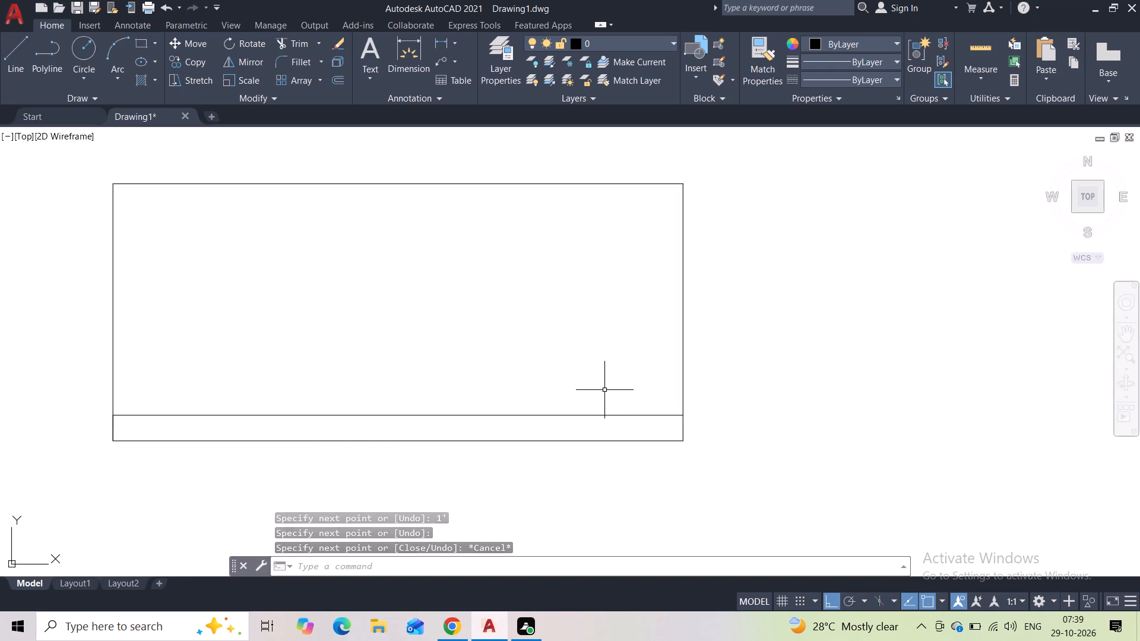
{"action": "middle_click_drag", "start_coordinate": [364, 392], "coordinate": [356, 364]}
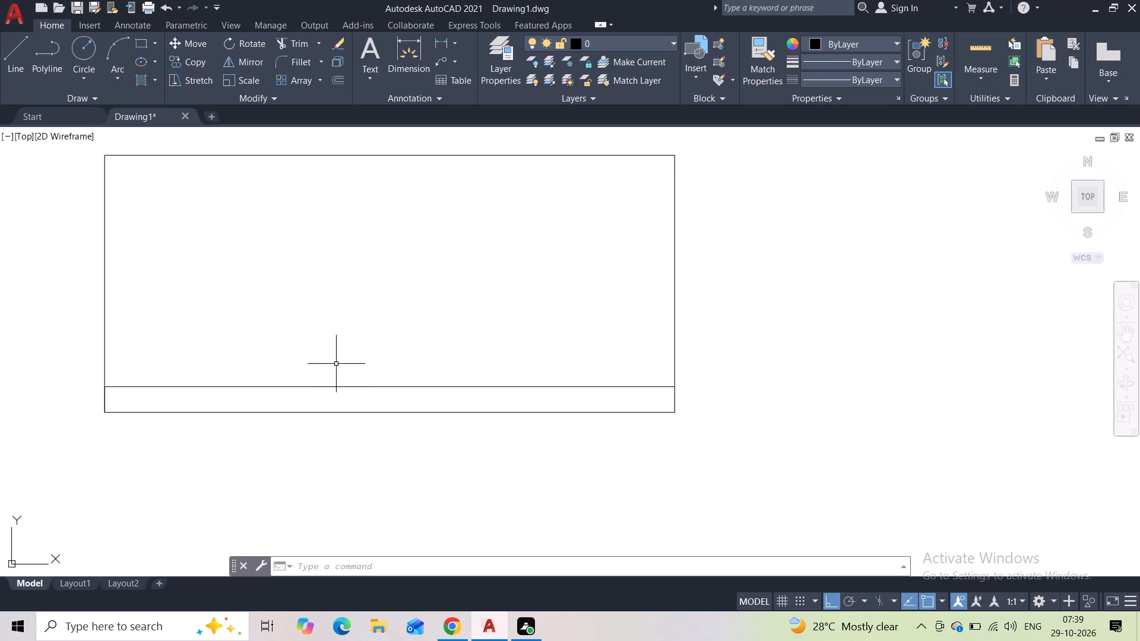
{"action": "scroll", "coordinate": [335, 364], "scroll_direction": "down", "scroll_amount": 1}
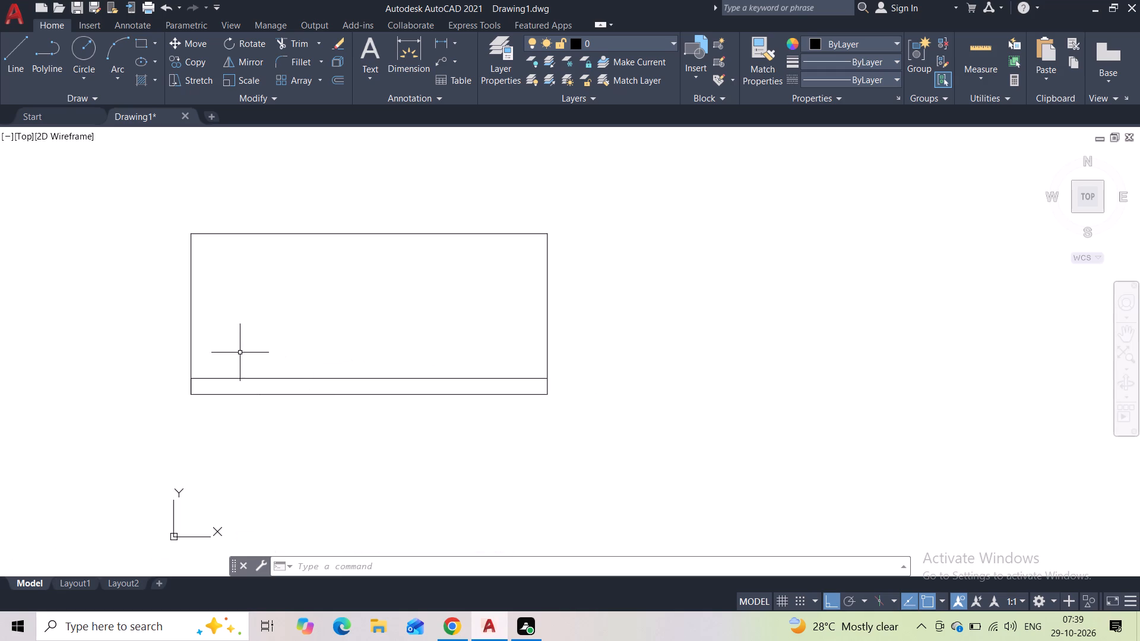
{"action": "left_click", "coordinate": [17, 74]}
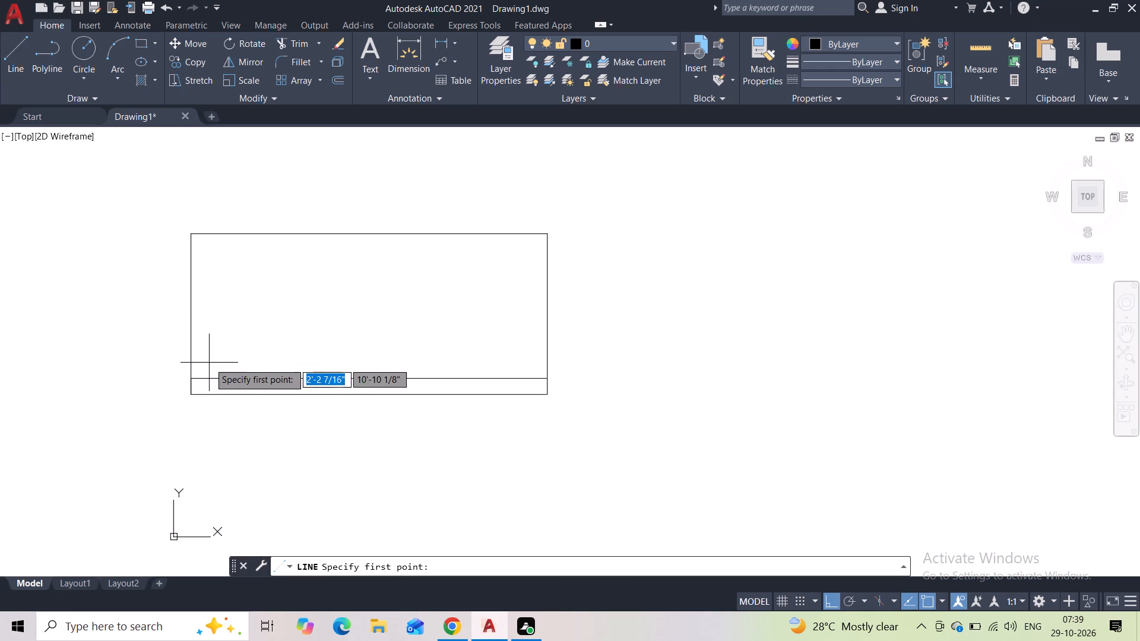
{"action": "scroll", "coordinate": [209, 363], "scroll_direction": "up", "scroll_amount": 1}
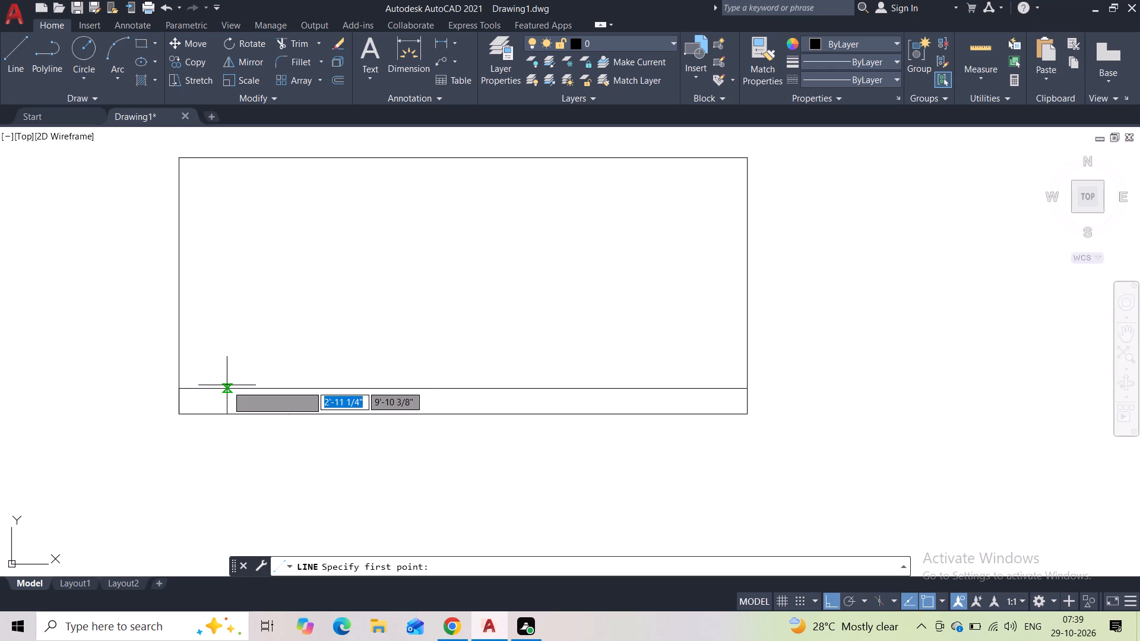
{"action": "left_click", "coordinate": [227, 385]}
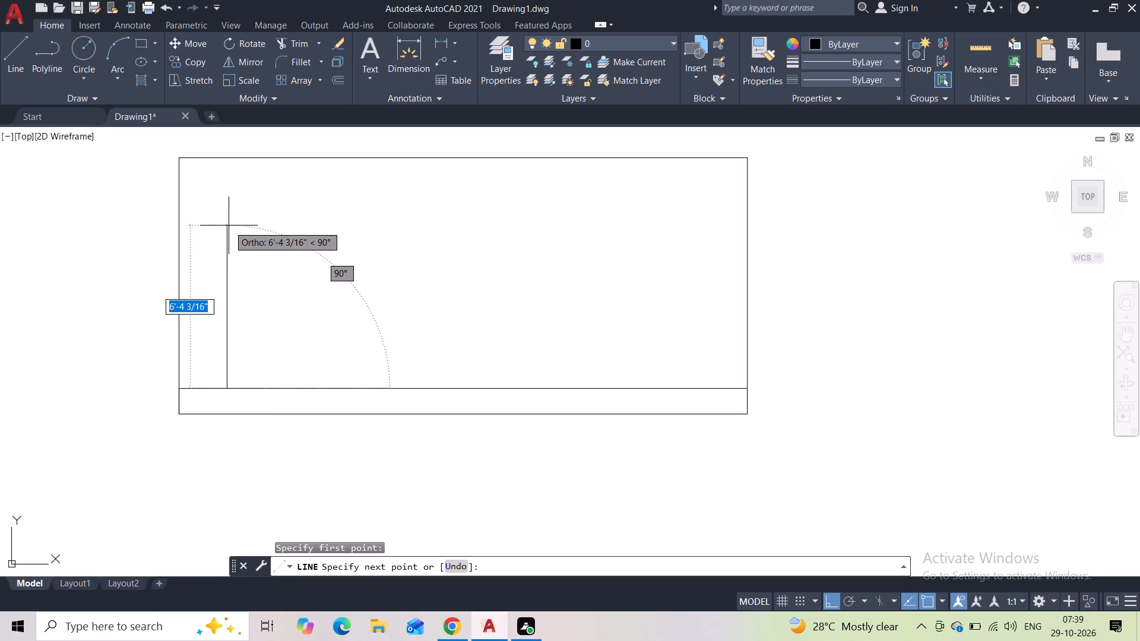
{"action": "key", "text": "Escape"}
Offset the outline's top line 2" downward, and offset the resulting line another 2" downward.
{"action": "left_click", "coordinate": [237, 154]}
{"action": "left_click", "coordinate": [237, 178]}
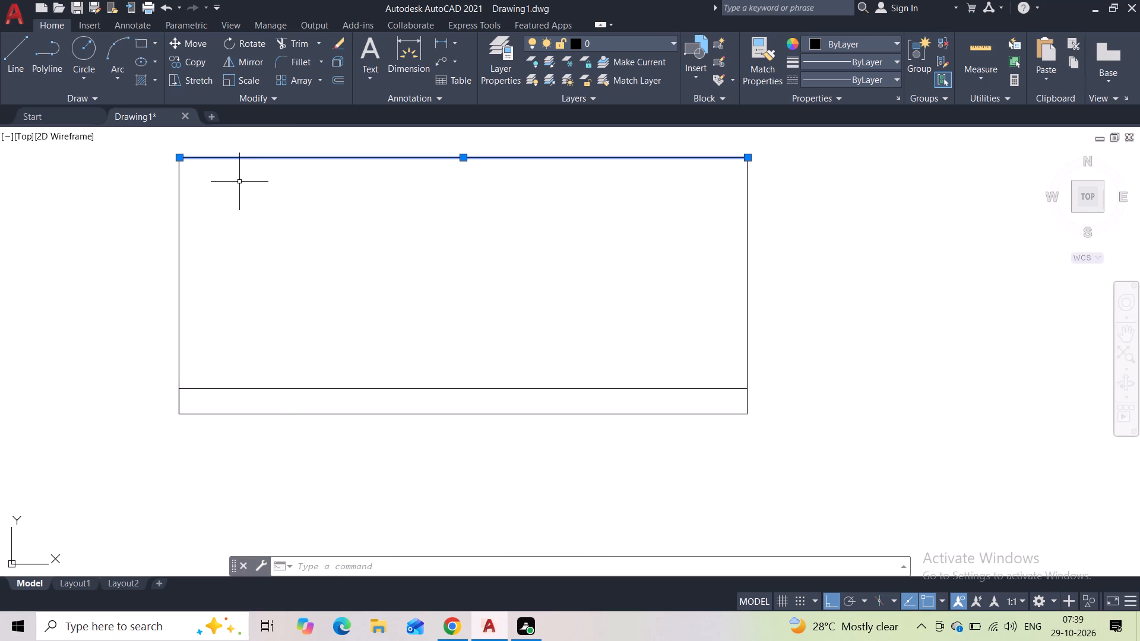
{"action": "left_click", "coordinate": [341, 81]}
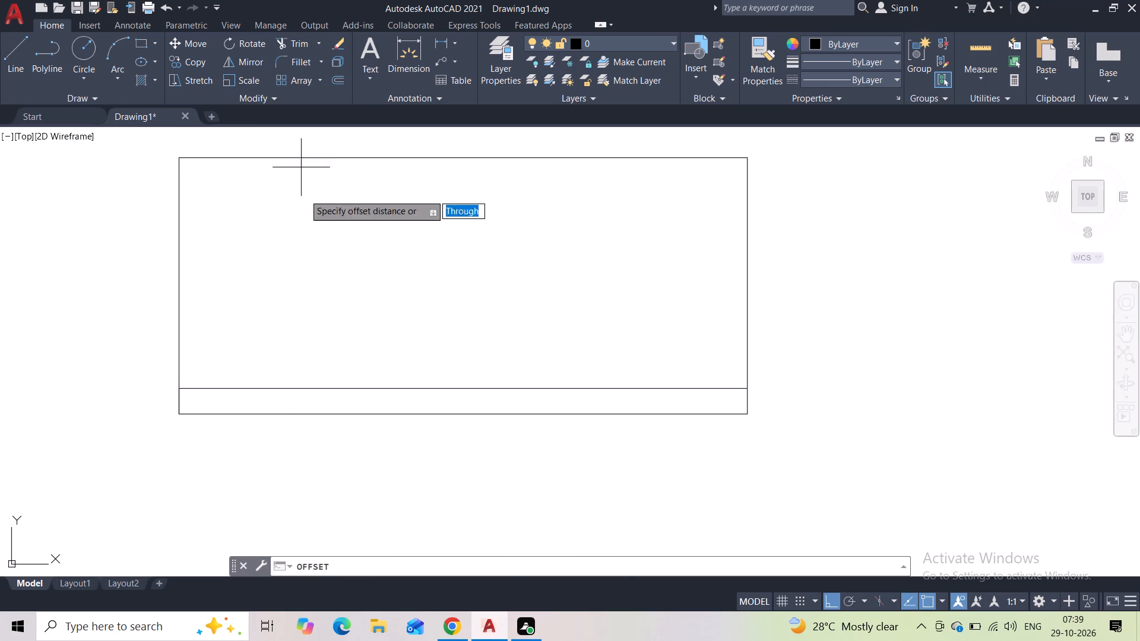
{"action": "key", "text": "2"}
{"action": "key", "text": "shift+quotedbl"}
{"action": "key", "text": "Return"}
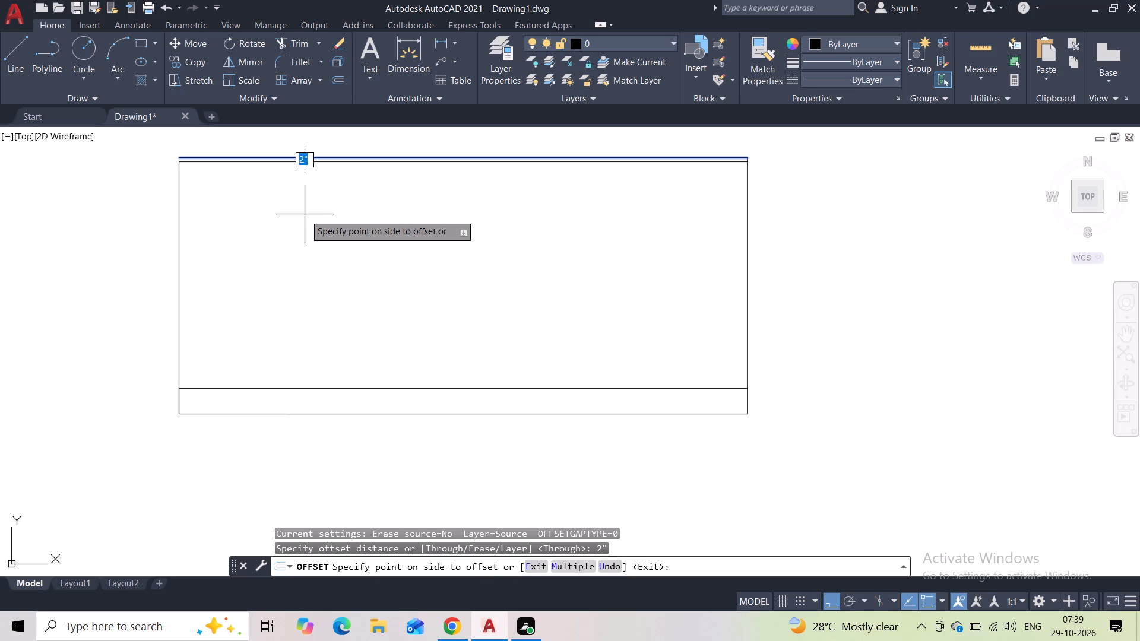
{"action": "left_click", "coordinate": [296, 214]}
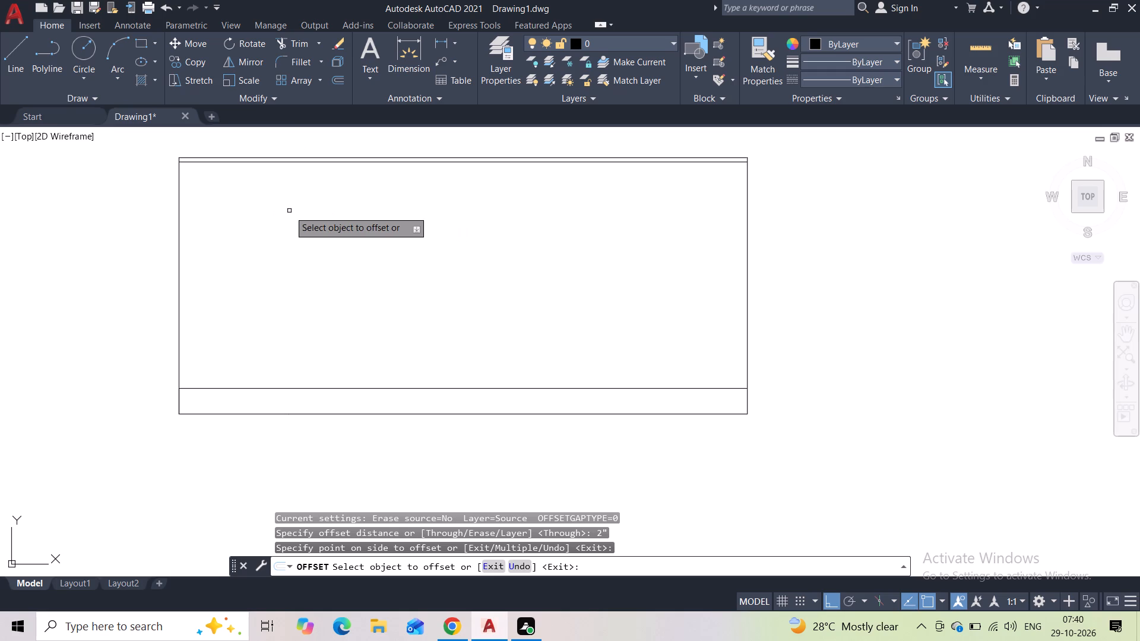
{"action": "middle_click_drag", "start_coordinate": [287, 210], "coordinate": [287, 222]}
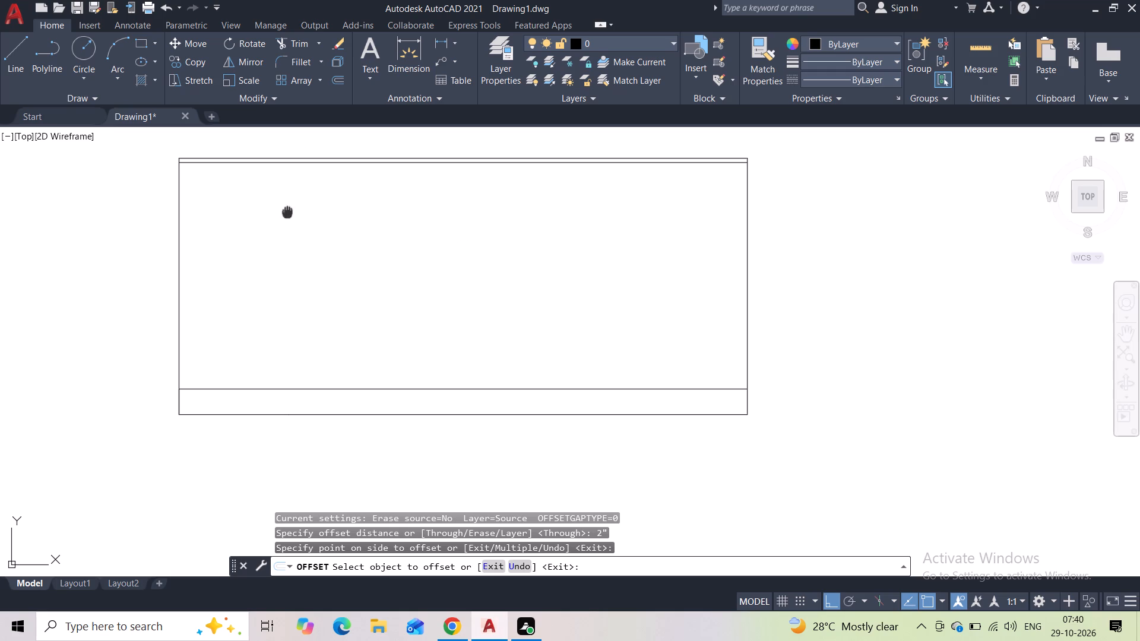
{"action": "middle_click_drag", "start_coordinate": [287, 222], "coordinate": [285, 266]}
{"action": "left_click", "coordinate": [288, 217]}
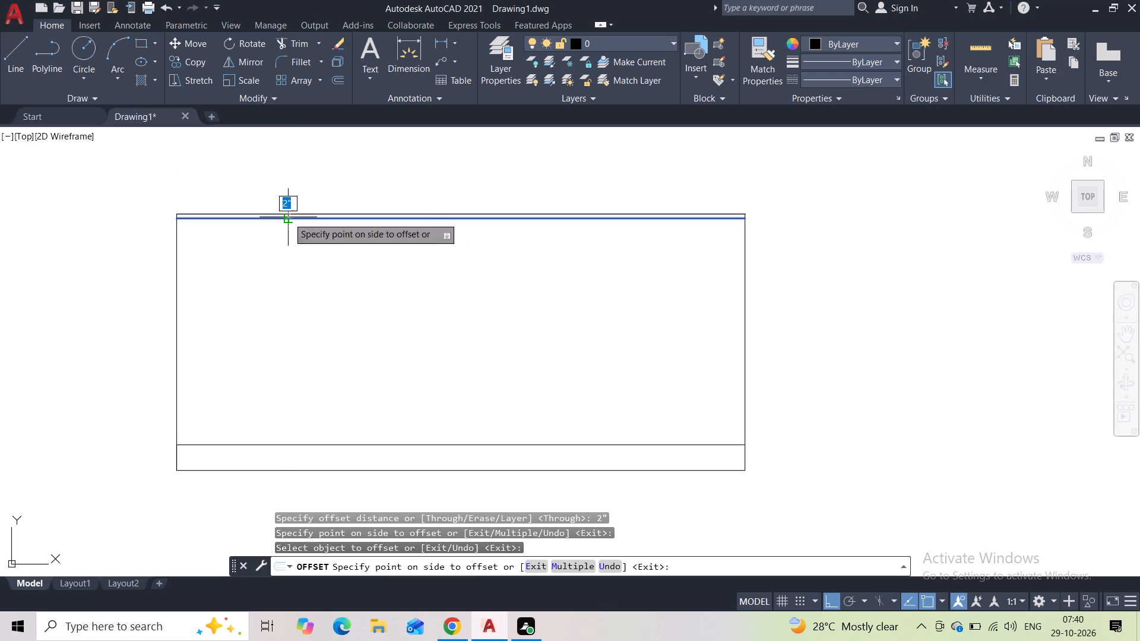
{"action": "left_click", "coordinate": [284, 269]}
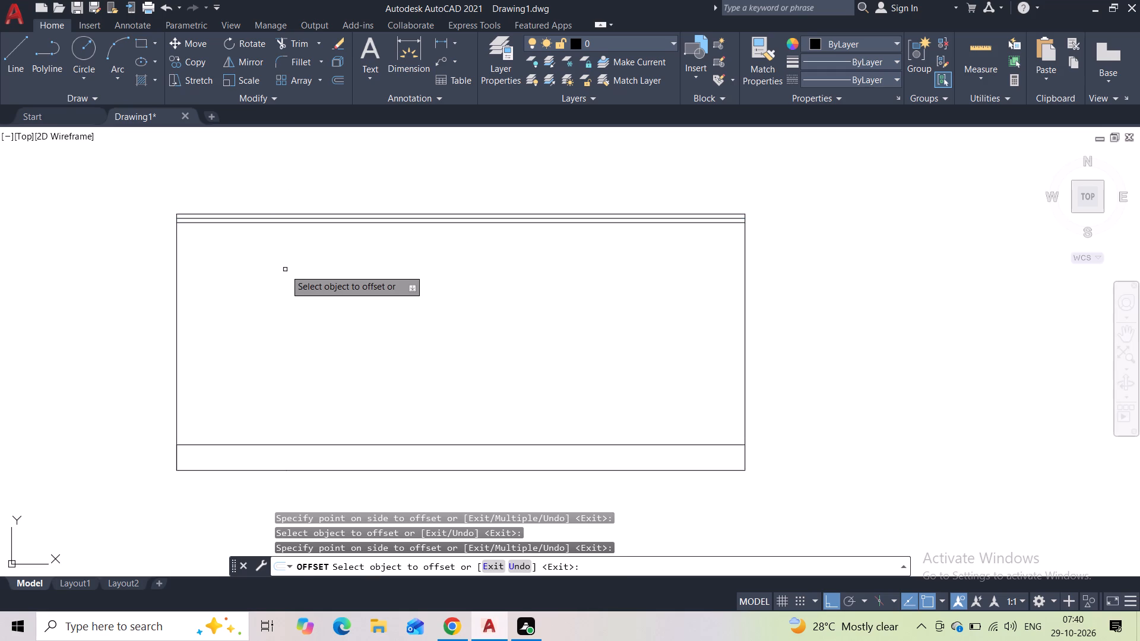
{"action": "key", "text": "Escape"}
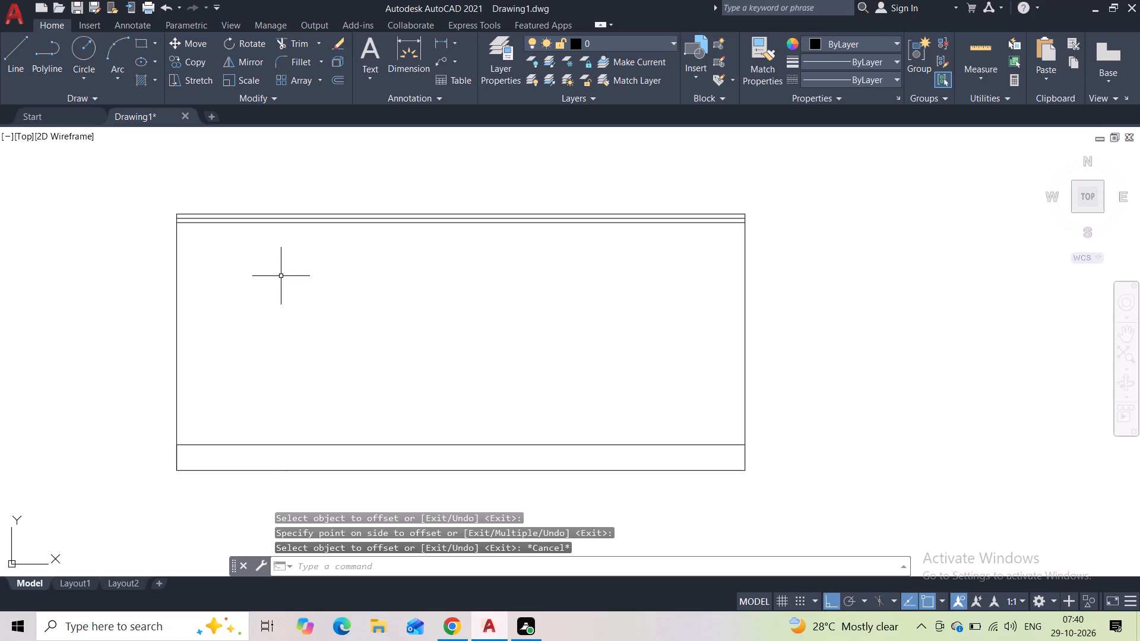
With Ortho off, draw a slanted line from the lowest offset line's left end outward to the top line's level, closing back to the top-left corner.
{"action": "scroll", "coordinate": [185, 224], "scroll_direction": "up", "scroll_amount": 3}
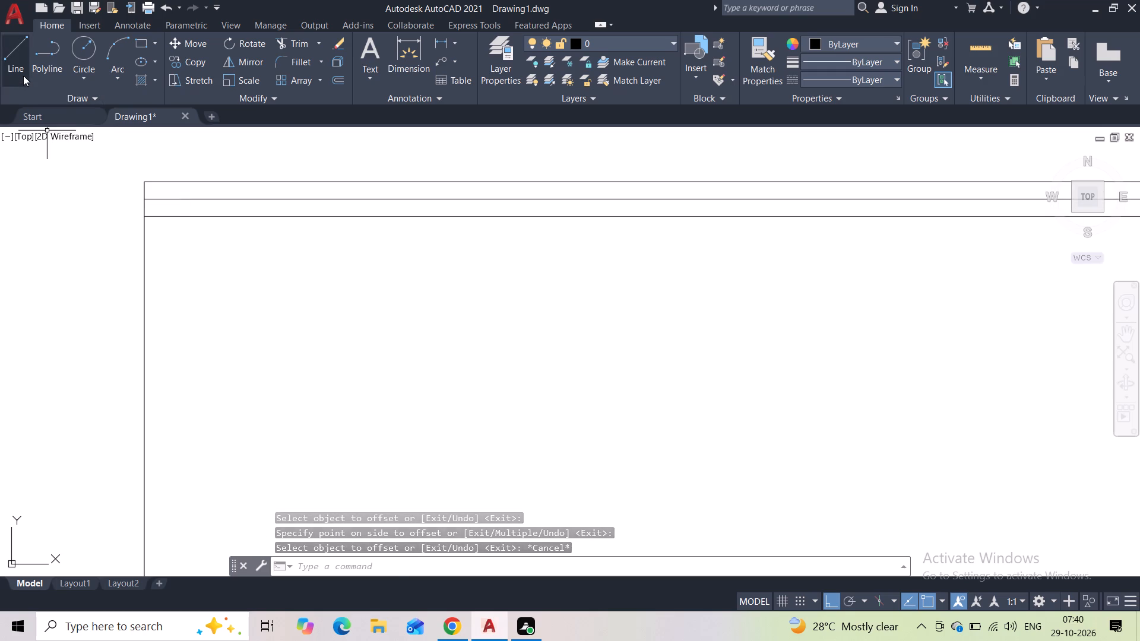
{"action": "left_click", "coordinate": [23, 75]}
{"action": "key", "text": "F8"}
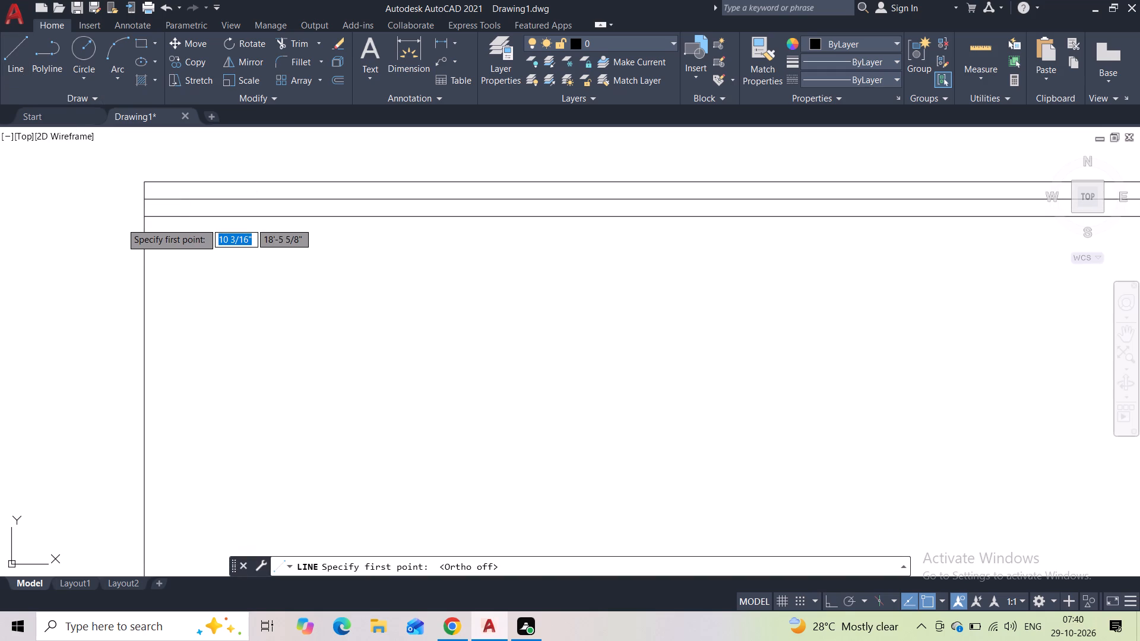
{"action": "left_click", "coordinate": [147, 217]}
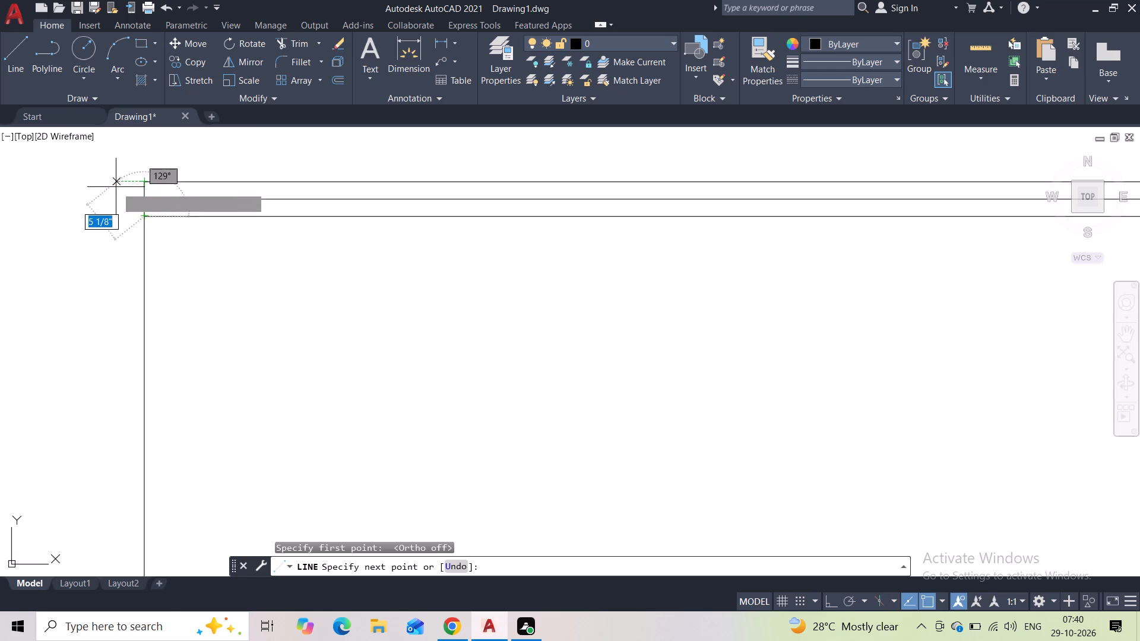
{"action": "left_click", "coordinate": [106, 188]}
{"action": "left_click", "coordinate": [141, 186]}
{"action": "key", "text": "Escape"}
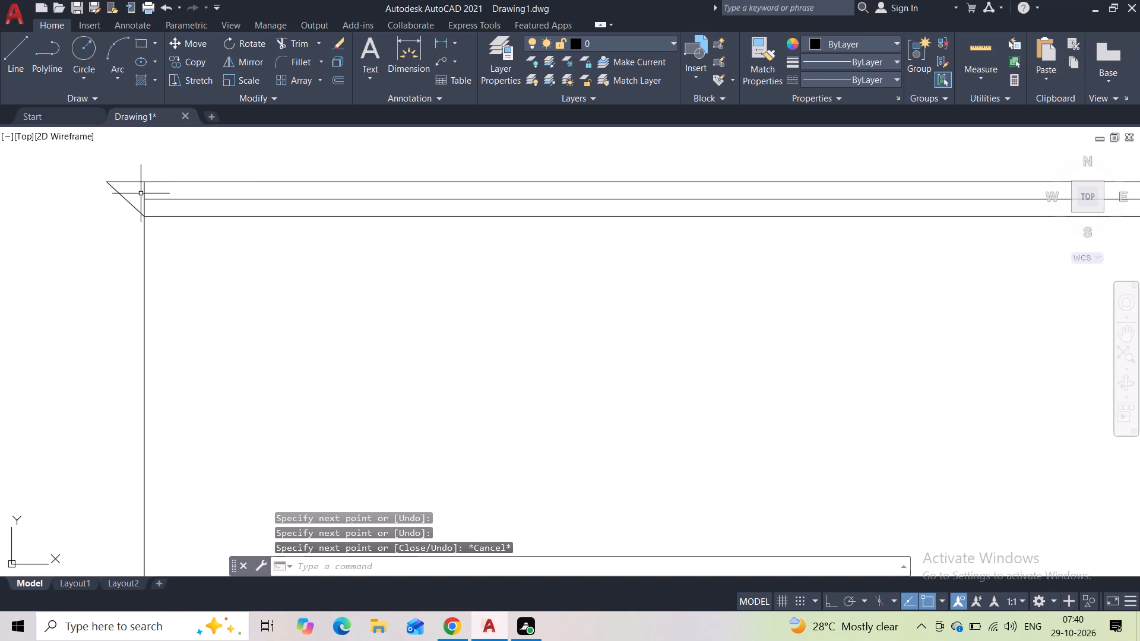
Draw a matching slanted line at the right end, reaching about 2" beyond the outline at the top line's level, and close to the top-right corner.
{"action": "scroll", "coordinate": [188, 245], "scroll_direction": "down", "scroll_amount": 1}
{"action": "middle_click_drag", "start_coordinate": [189, 247], "coordinate": [28, 253]}
{"action": "scroll", "coordinate": [189, 266], "scroll_direction": "down", "scroll_amount": 2}
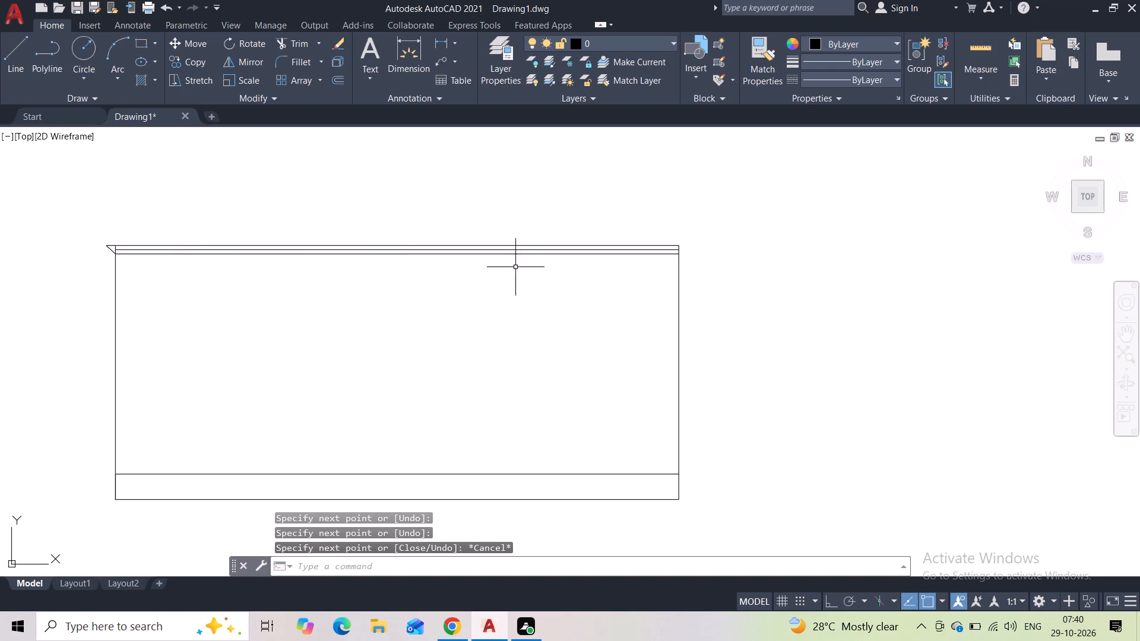
{"action": "scroll", "coordinate": [672, 254], "scroll_direction": "up", "scroll_amount": 4}
{"action": "key", "text": "space"}
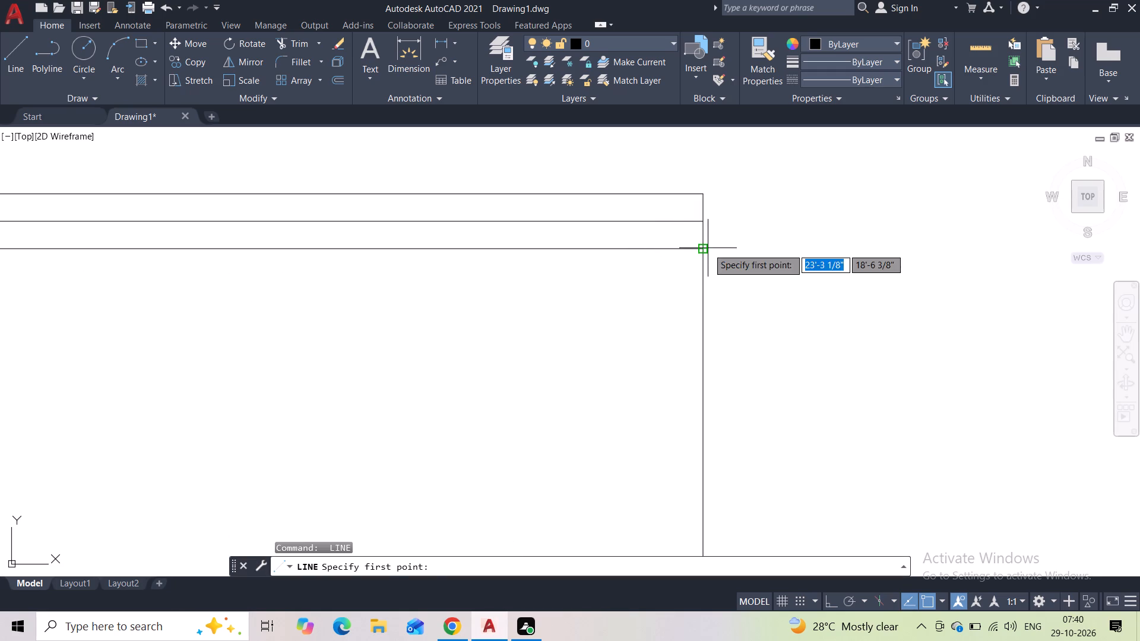
{"action": "left_click", "coordinate": [699, 250]}
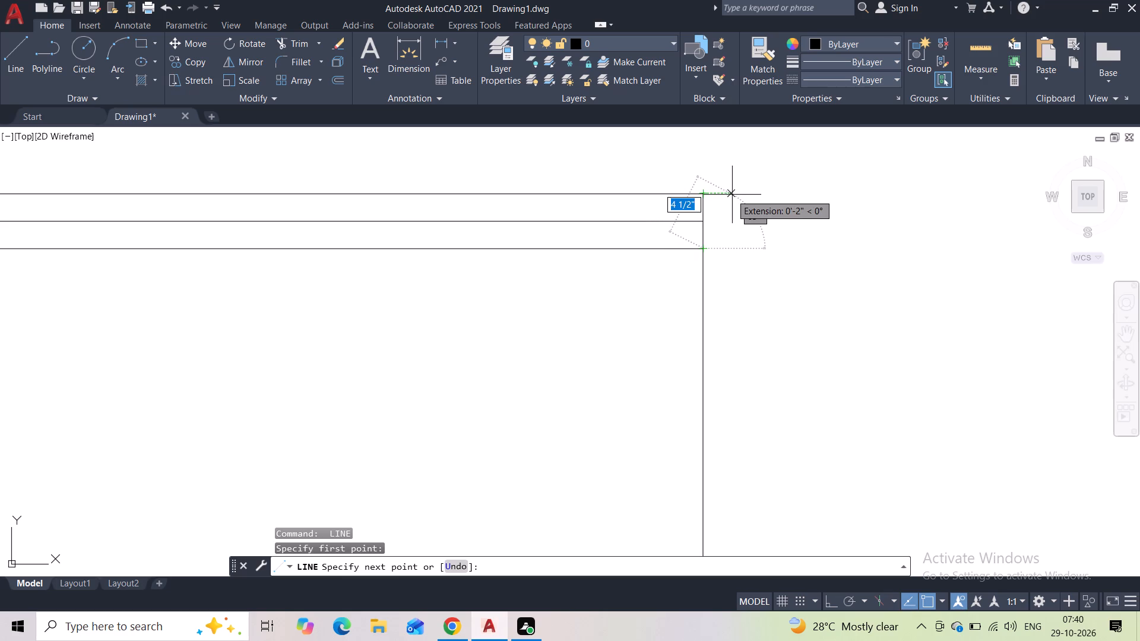
{"action": "left_click", "coordinate": [733, 195]}
{"action": "left_click", "coordinate": [703, 198]}
{"action": "key", "text": "Escape"}
Draw a horizontal line from the middle offset line's left end out to the left slanted edge.
{"action": "scroll", "coordinate": [708, 291], "scroll_direction": "down", "scroll_amount": 2}
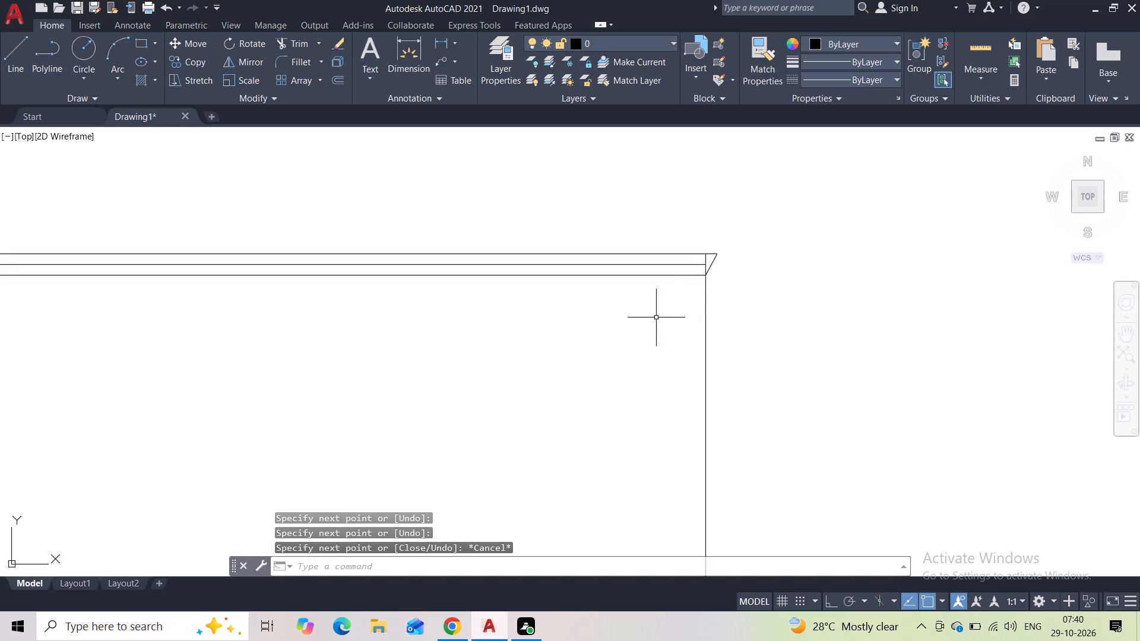
{"action": "middle_click_drag", "start_coordinate": [648, 325], "coordinate": [688, 290]}
{"action": "scroll", "coordinate": [688, 288], "scroll_direction": "down", "scroll_amount": 2}
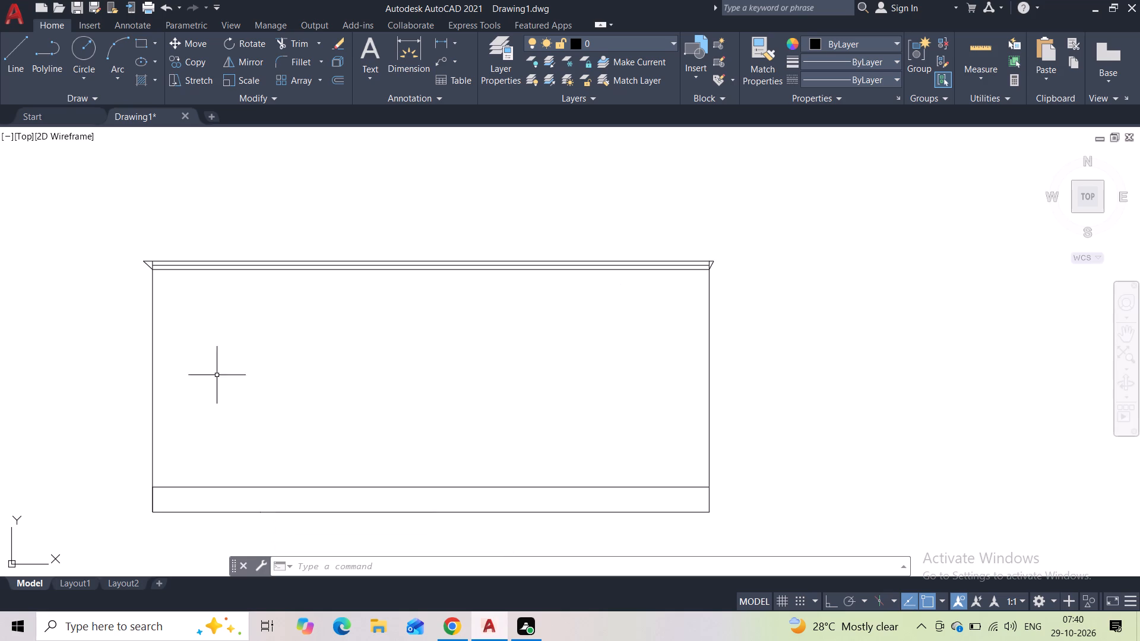
{"action": "scroll", "coordinate": [147, 265], "scroll_direction": "up", "scroll_amount": 6}
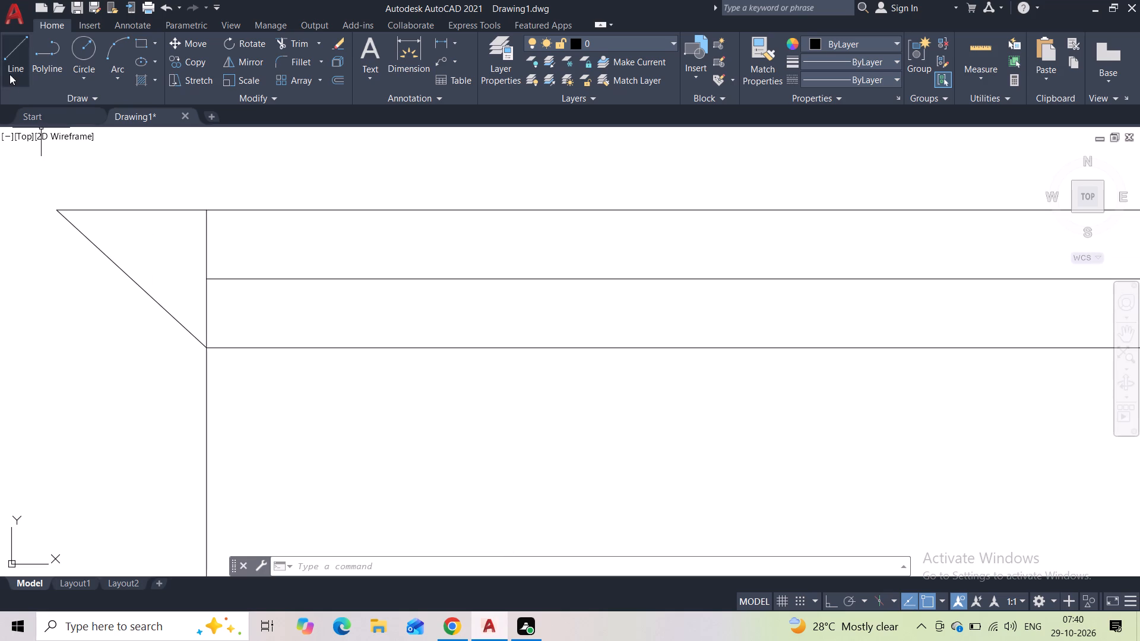
{"action": "left_click", "coordinate": [9, 71]}
{"action": "left_click", "coordinate": [202, 279]}
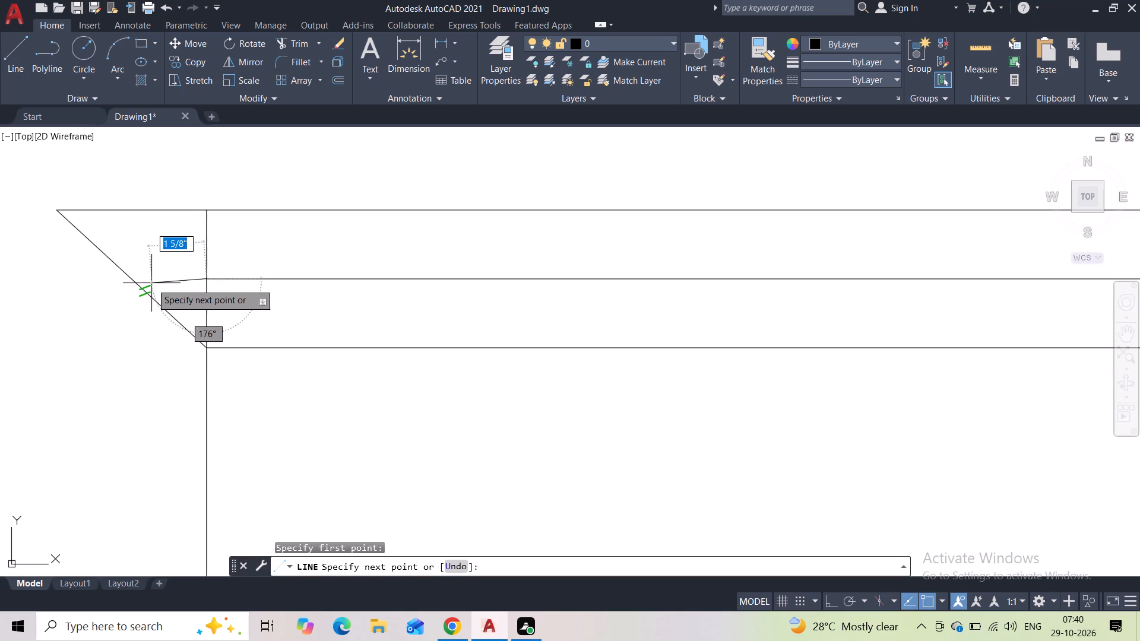
{"action": "left_click", "coordinate": [131, 278]}
{"action": "key", "text": "Escape"}
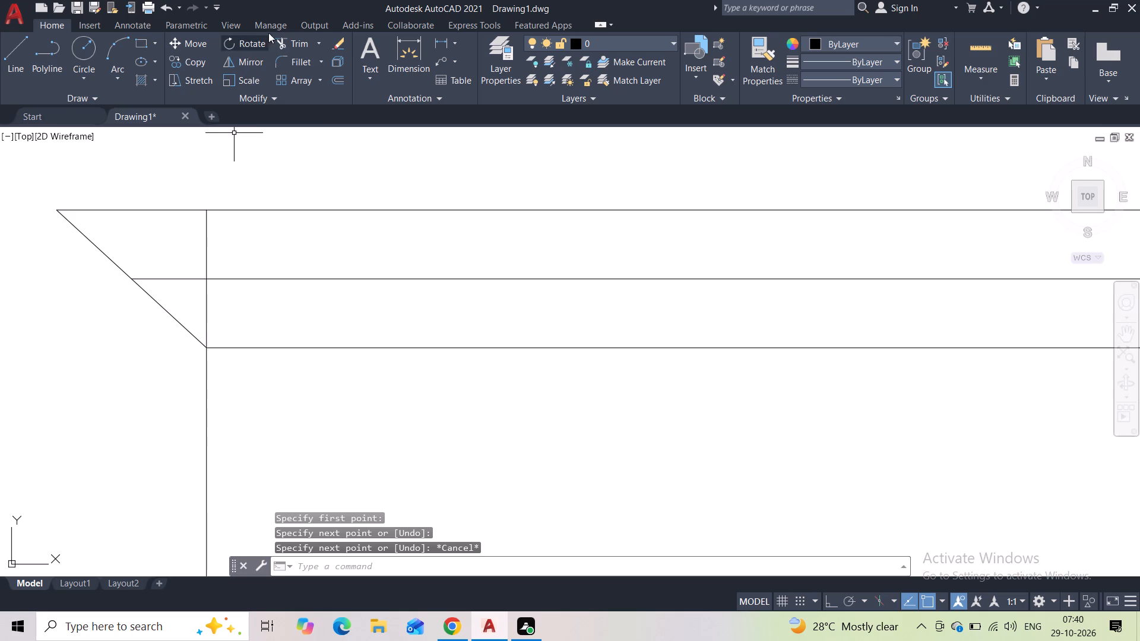
Trim the two vertical segments of the outline's left side between the top line and the lowest offset line.
{"action": "left_click", "coordinate": [287, 42]}
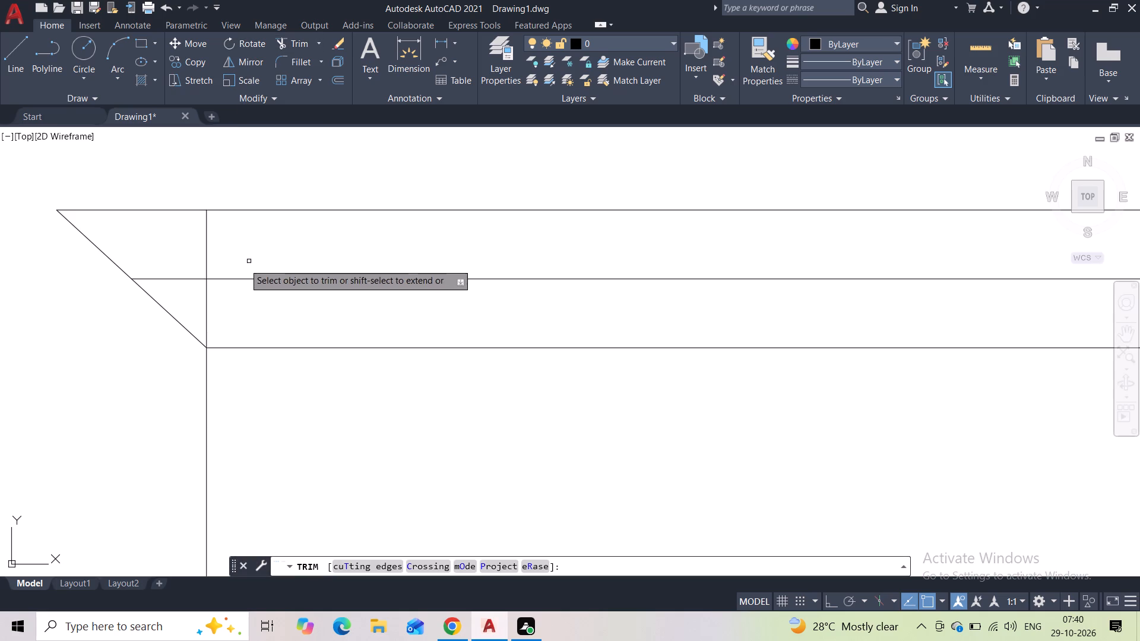
{"action": "left_click_drag", "start_coordinate": [239, 257], "coordinate": [176, 249]}
{"action": "left_click_drag", "start_coordinate": [221, 319], "coordinate": [190, 302]}
{"action": "key", "text": "Escape"}
Trim the two vertical segments of the outline's right side between the top line and the lowest offset line.
{"action": "scroll", "coordinate": [313, 333], "scroll_direction": "down", "scroll_amount": 3}
{"action": "middle_click_drag", "start_coordinate": [316, 344], "coordinate": [195, 296]}
{"action": "scroll", "coordinate": [214, 300], "scroll_direction": "down", "scroll_amount": 2}
{"action": "middle_click_drag", "start_coordinate": [337, 322], "coordinate": [0, 288]}
{"action": "scroll", "coordinate": [729, 241], "scroll_direction": "up", "scroll_amount": 5}
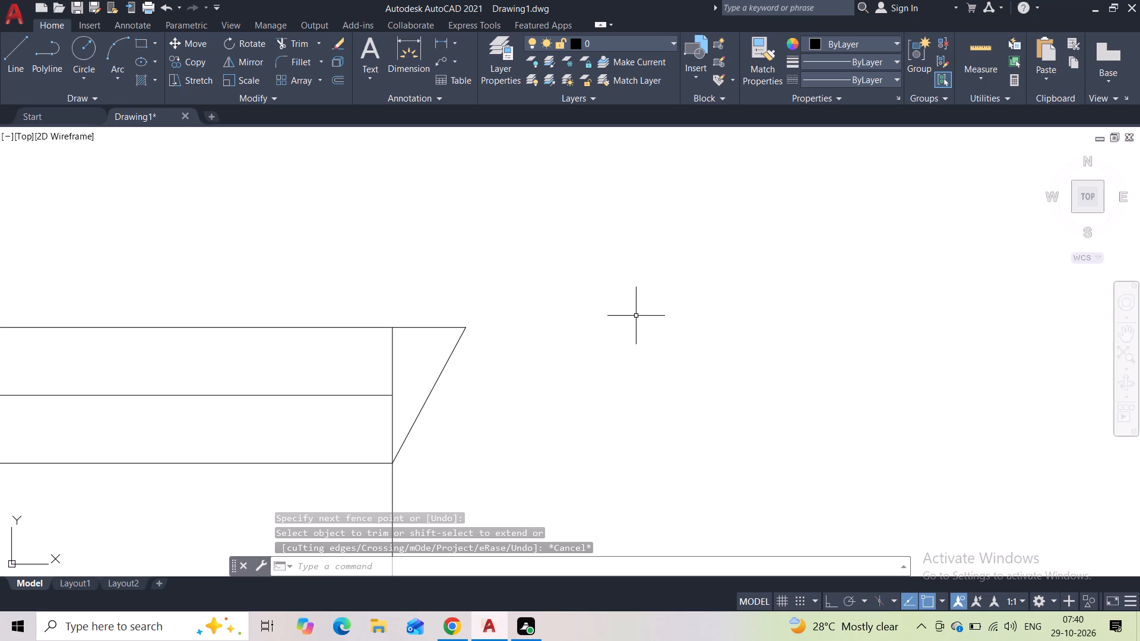
{"action": "left_click", "coordinate": [297, 43]}
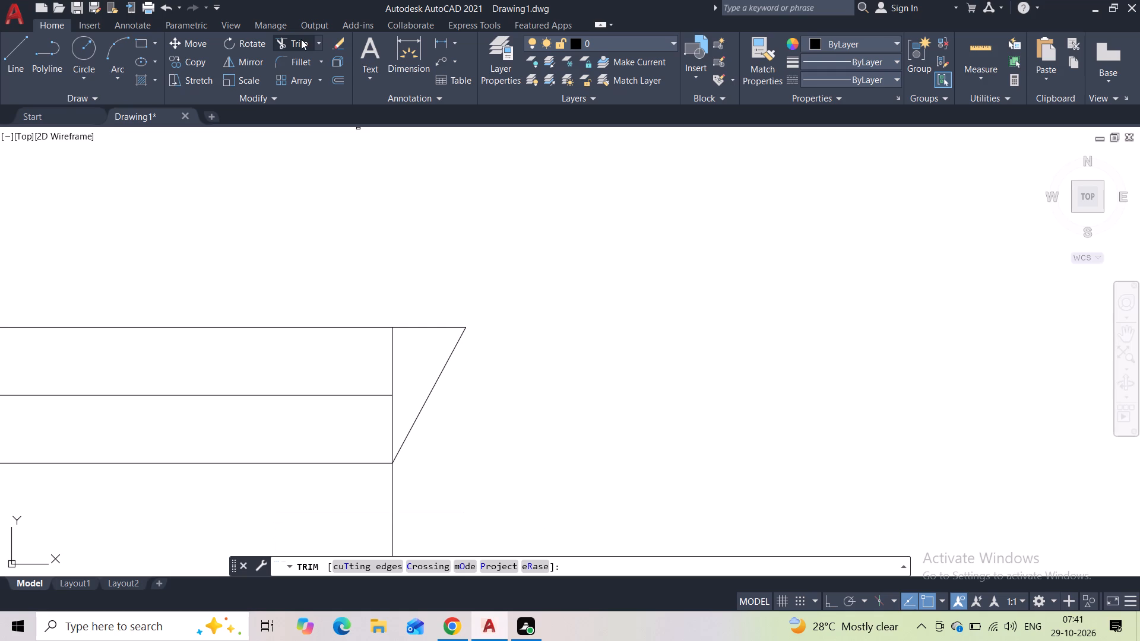
{"action": "left_click_drag", "start_coordinate": [414, 347], "coordinate": [350, 355]}
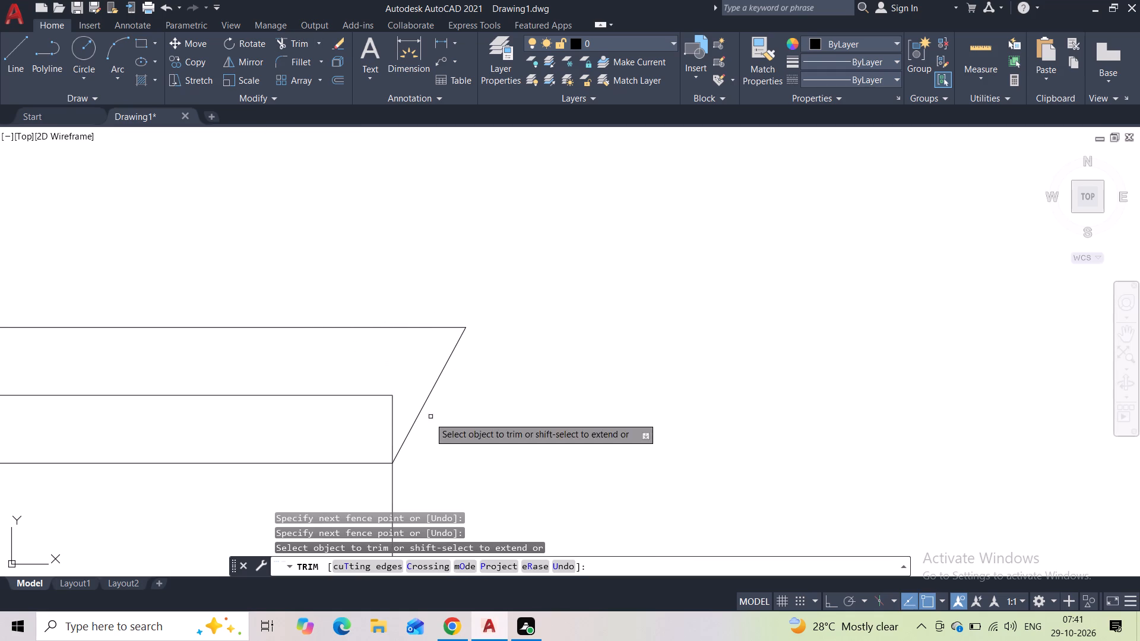
{"action": "left_click_drag", "start_coordinate": [402, 411], "coordinate": [360, 410]}
{"action": "key", "text": "Escape"}
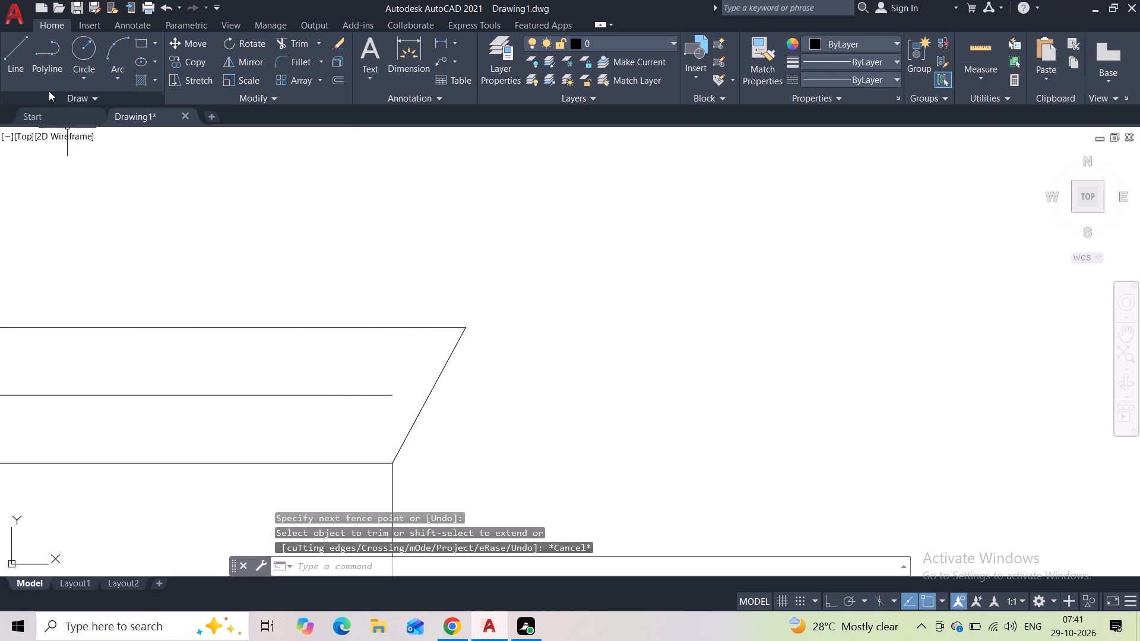
Draw a horizontal line from the middle offset line's right end out to the right slanted edge.
{"action": "left_click", "coordinate": [14, 56]}
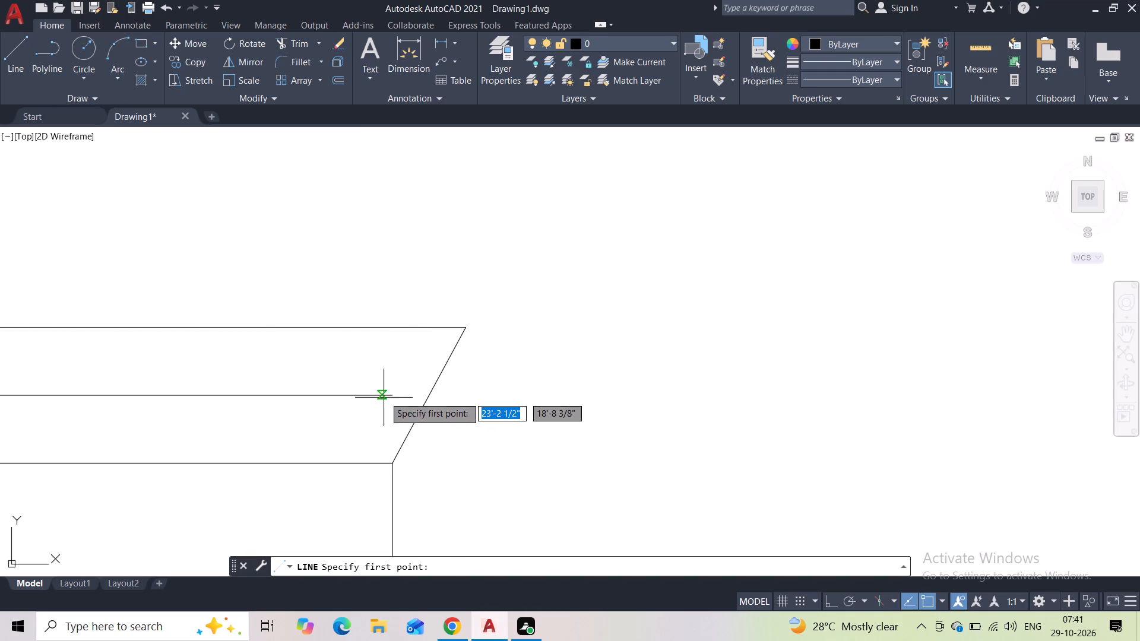
{"action": "left_click", "coordinate": [390, 394]}
{"action": "left_click", "coordinate": [433, 393]}
{"action": "key", "text": "Escape"}
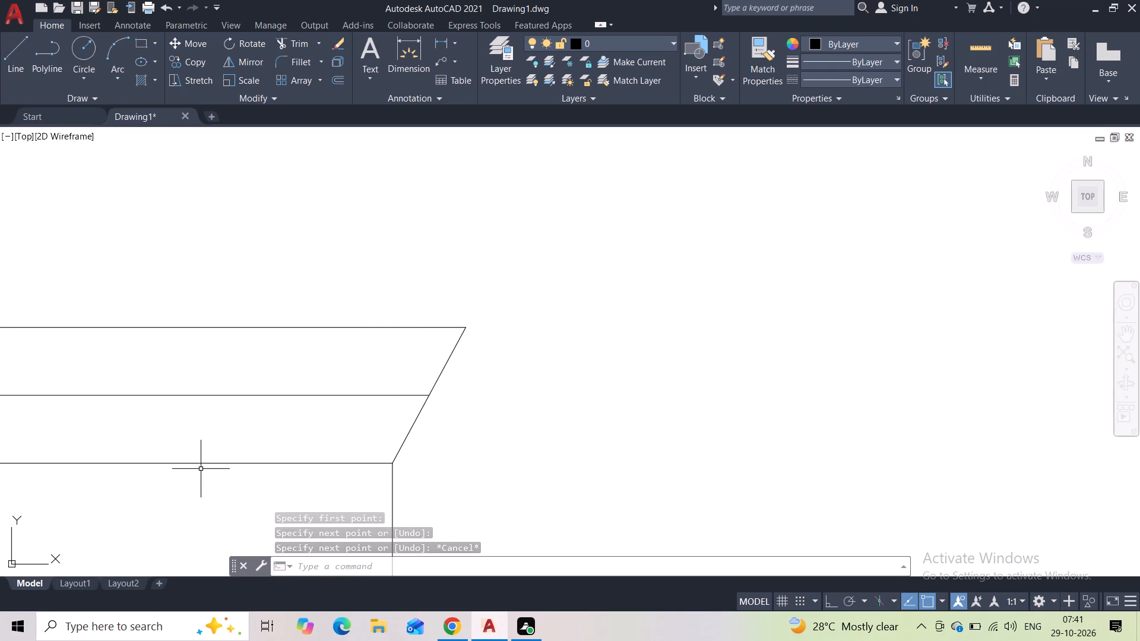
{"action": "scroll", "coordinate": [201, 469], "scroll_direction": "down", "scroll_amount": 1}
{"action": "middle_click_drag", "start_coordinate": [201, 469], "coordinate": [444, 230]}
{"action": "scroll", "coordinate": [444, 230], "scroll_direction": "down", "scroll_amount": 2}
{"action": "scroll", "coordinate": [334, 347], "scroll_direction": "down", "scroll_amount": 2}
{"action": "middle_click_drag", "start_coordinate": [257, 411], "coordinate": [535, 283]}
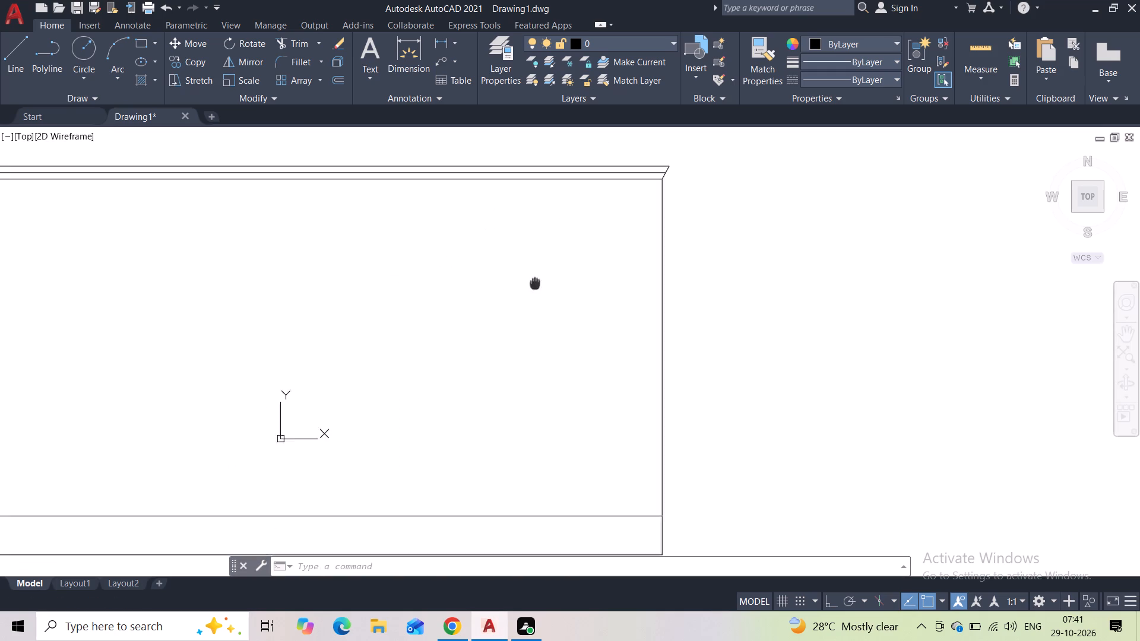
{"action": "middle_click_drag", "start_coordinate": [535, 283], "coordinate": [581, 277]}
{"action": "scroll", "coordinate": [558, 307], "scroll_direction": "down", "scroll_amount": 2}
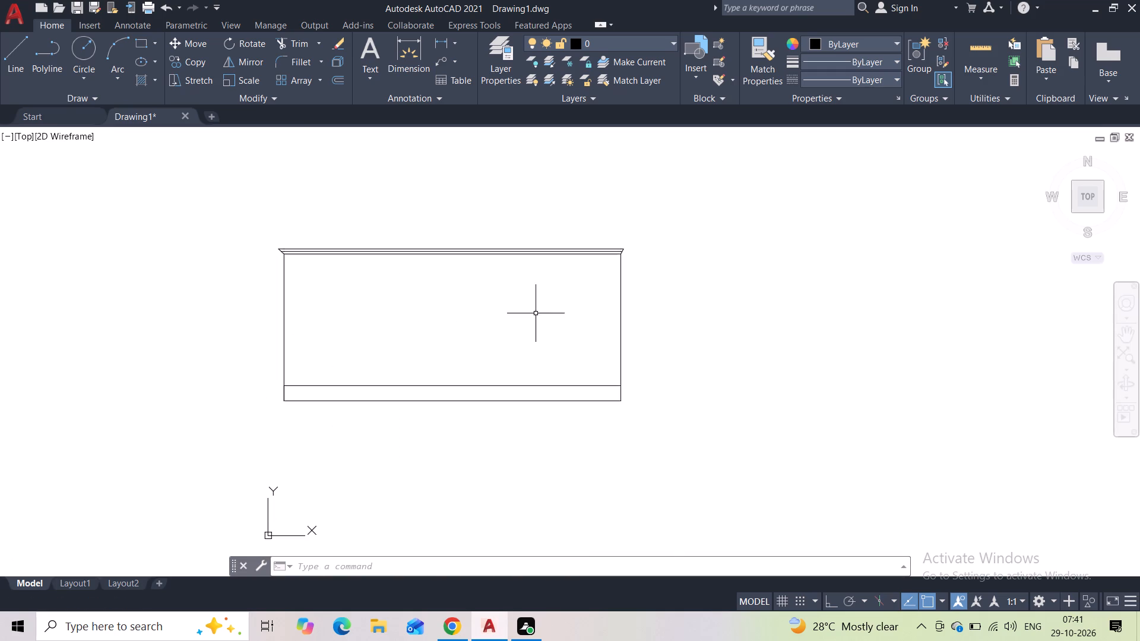
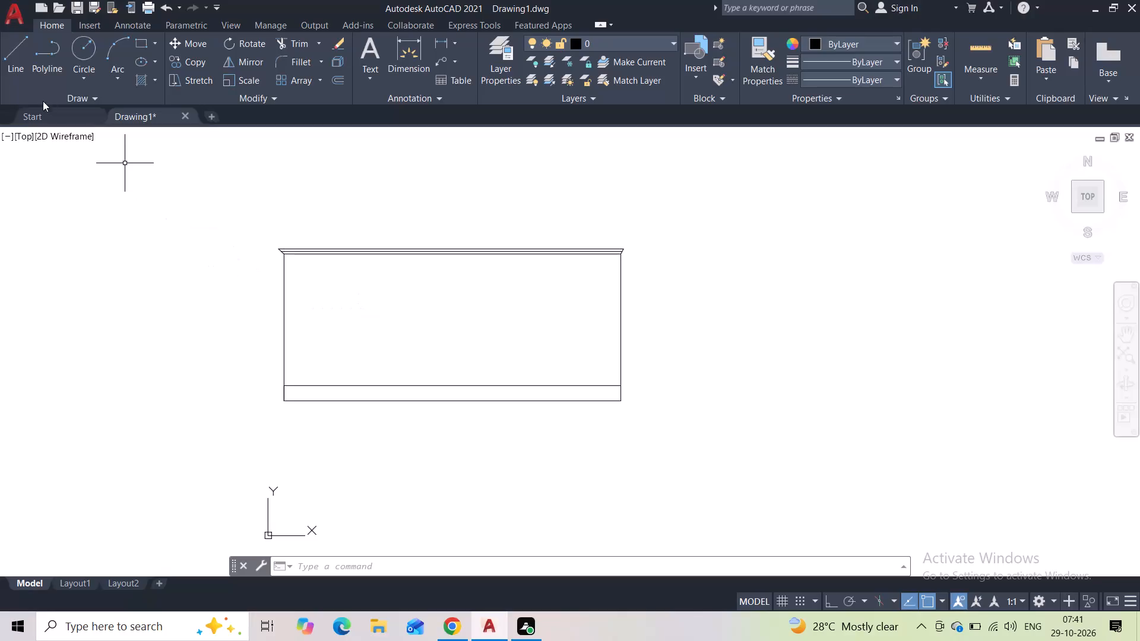
With Ortho on, draw a vertical line near the outline's left side from the lowest moulding line down to the base band.
{"action": "left_click", "coordinate": [24, 66]}
{"action": "scroll", "coordinate": [320, 273], "scroll_direction": "up", "scroll_amount": 1}
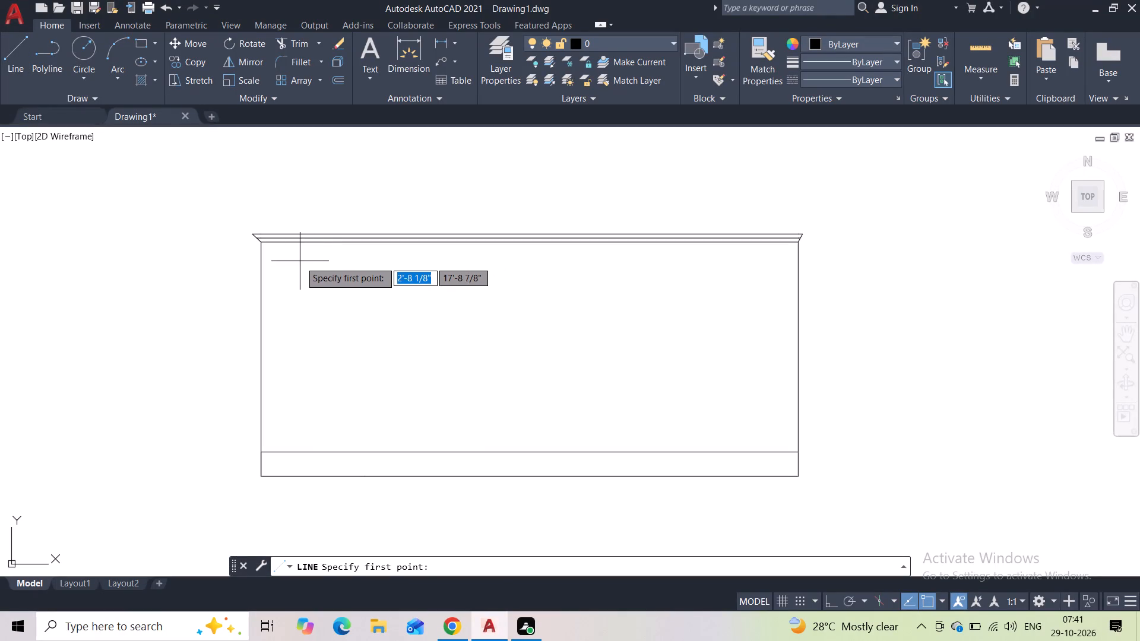
{"action": "scroll", "coordinate": [297, 254], "scroll_direction": "up", "scroll_amount": 2}
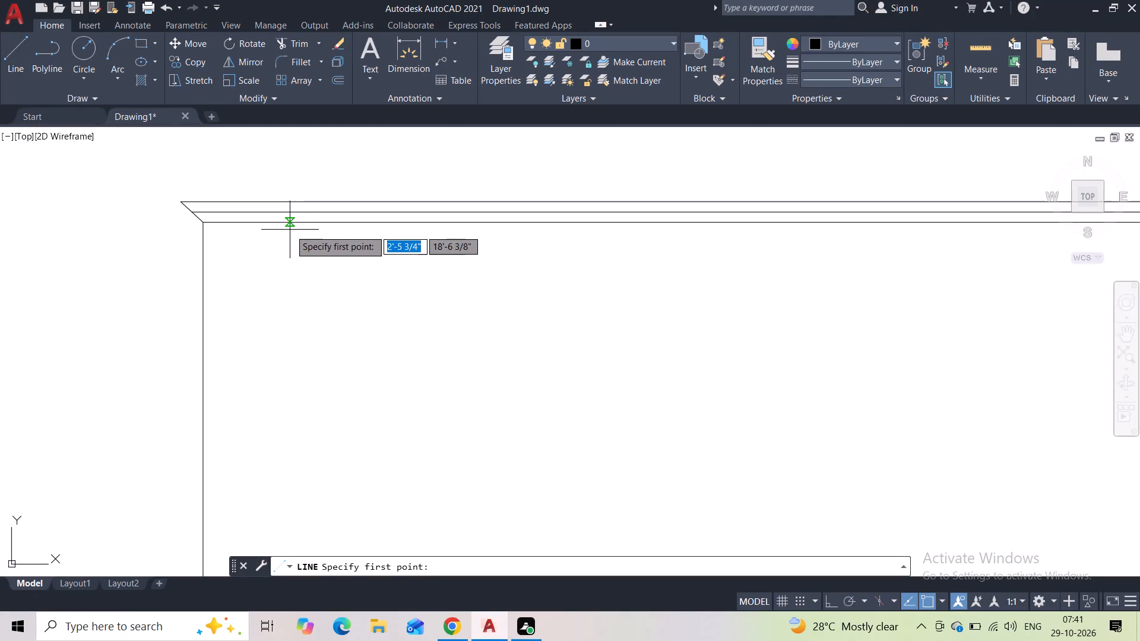
{"action": "left_click", "coordinate": [289, 229]}
{"action": "right_click_drag", "start_coordinate": [281, 259], "coordinate": [277, 287]}
{"action": "right_click_drag", "start_coordinate": [11, 357], "coordinate": [0, 356]}
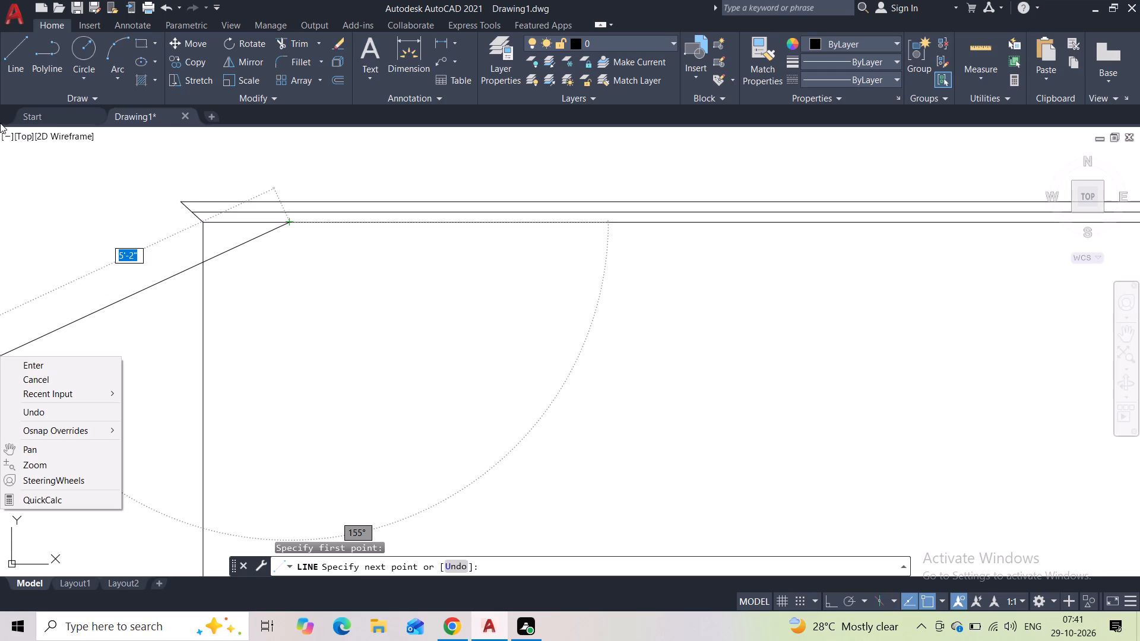
{"action": "key", "text": "Escape"}
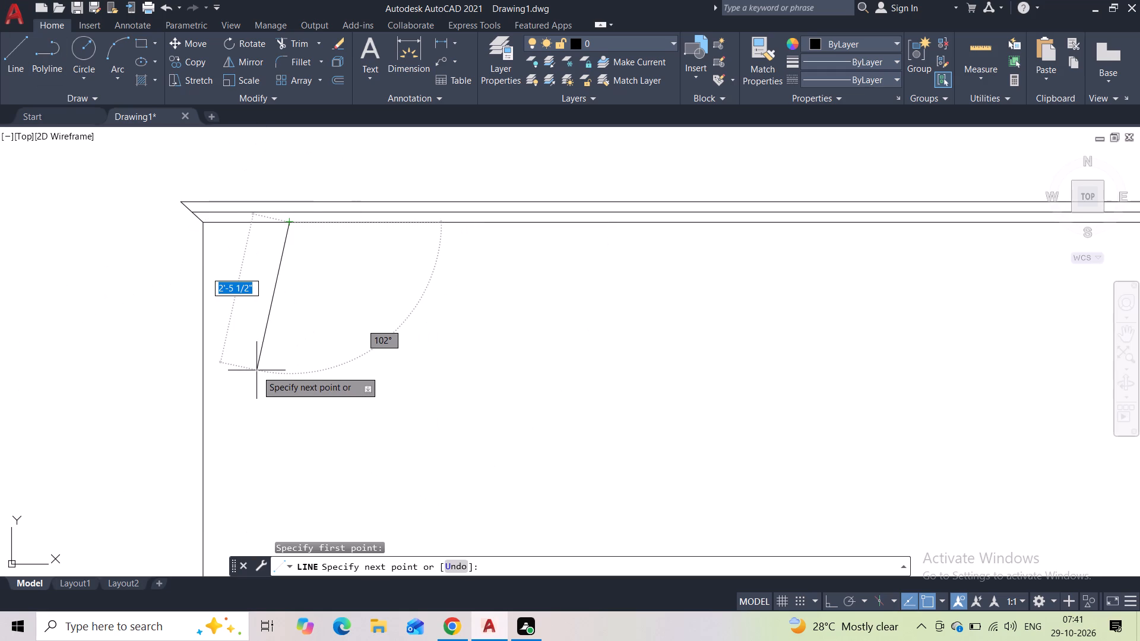
{"action": "key", "text": "F8"}
{"action": "scroll", "coordinate": [256, 370], "scroll_direction": "down", "scroll_amount": 1}
{"action": "middle_click_drag", "start_coordinate": [243, 420], "coordinate": [244, 420]}
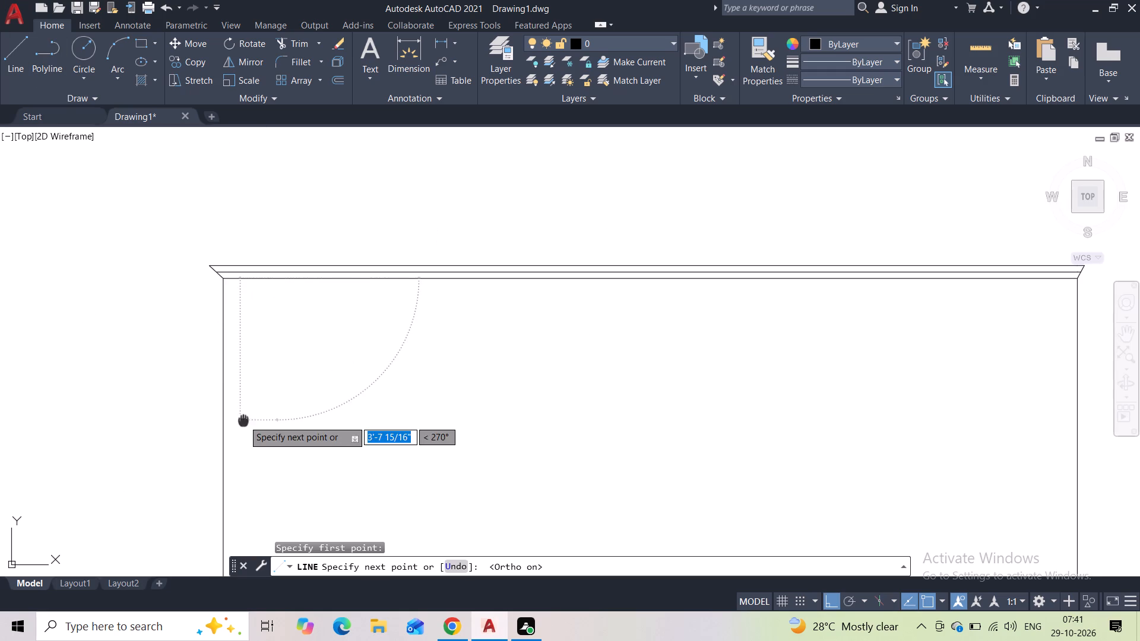
{"action": "middle_click_drag", "start_coordinate": [244, 420], "coordinate": [255, 238]}
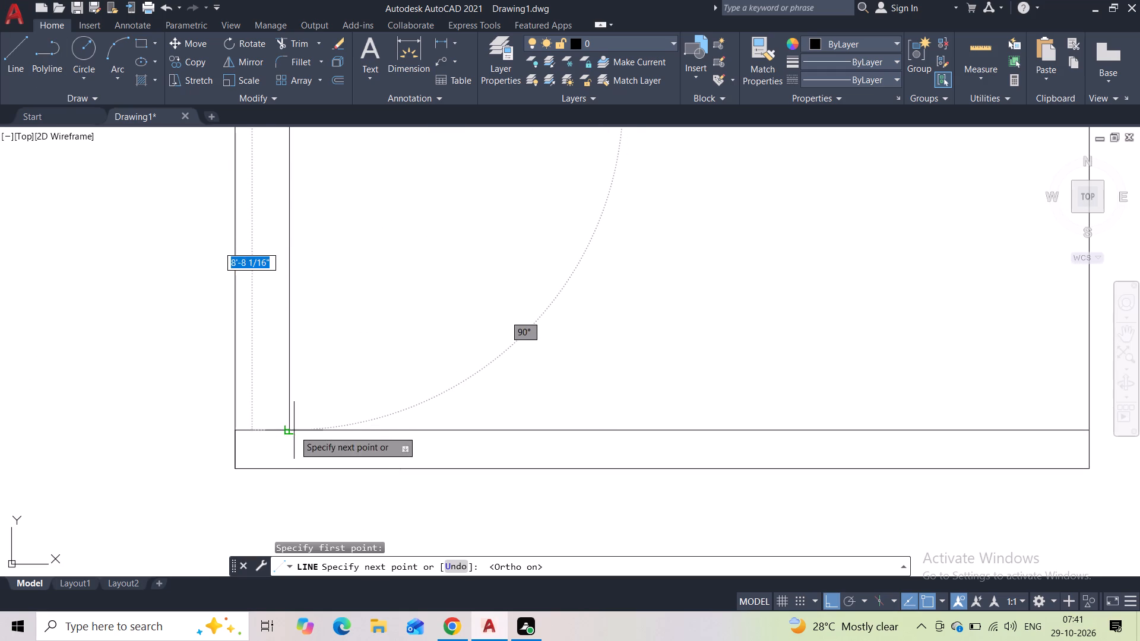
{"action": "left_click", "coordinate": [294, 430]}
{"action": "key", "text": "Escape"}
Copy the new vertical line horizontally to the right, forming a pair that bounds the left panel.
{"action": "scroll", "coordinate": [298, 347], "scroll_direction": "down", "scroll_amount": 2}
{"action": "middle_click_drag", "start_coordinate": [297, 334], "coordinate": [294, 375]}
{"action": "scroll", "coordinate": [290, 366], "scroll_direction": "up", "scroll_amount": 1}
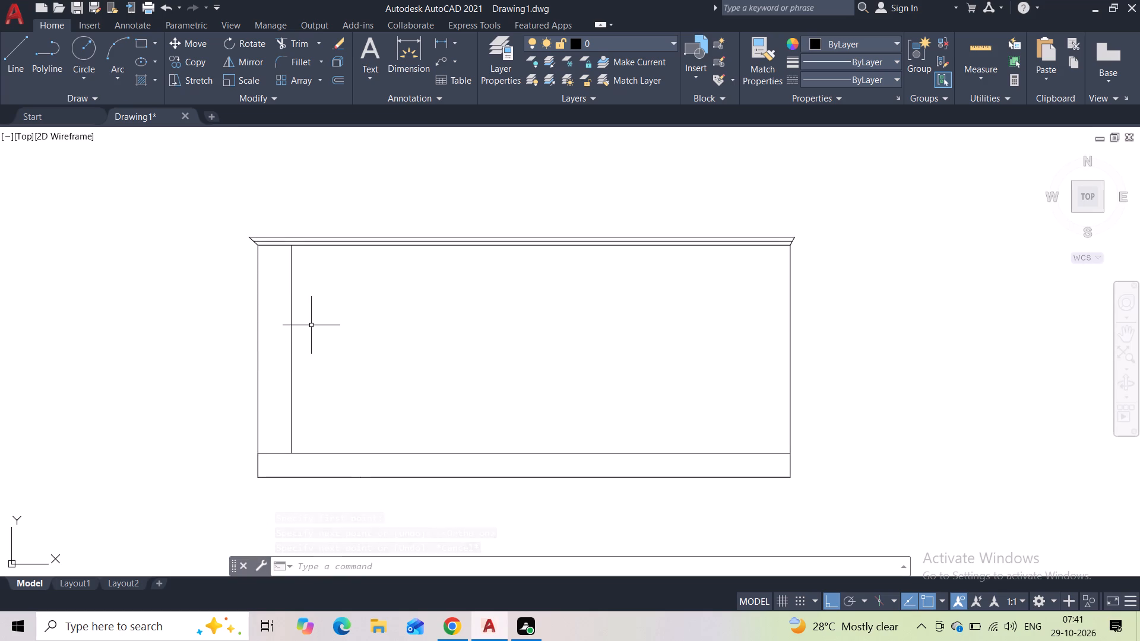
{"action": "left_click", "coordinate": [300, 297]}
{"action": "left_click", "coordinate": [279, 320]}
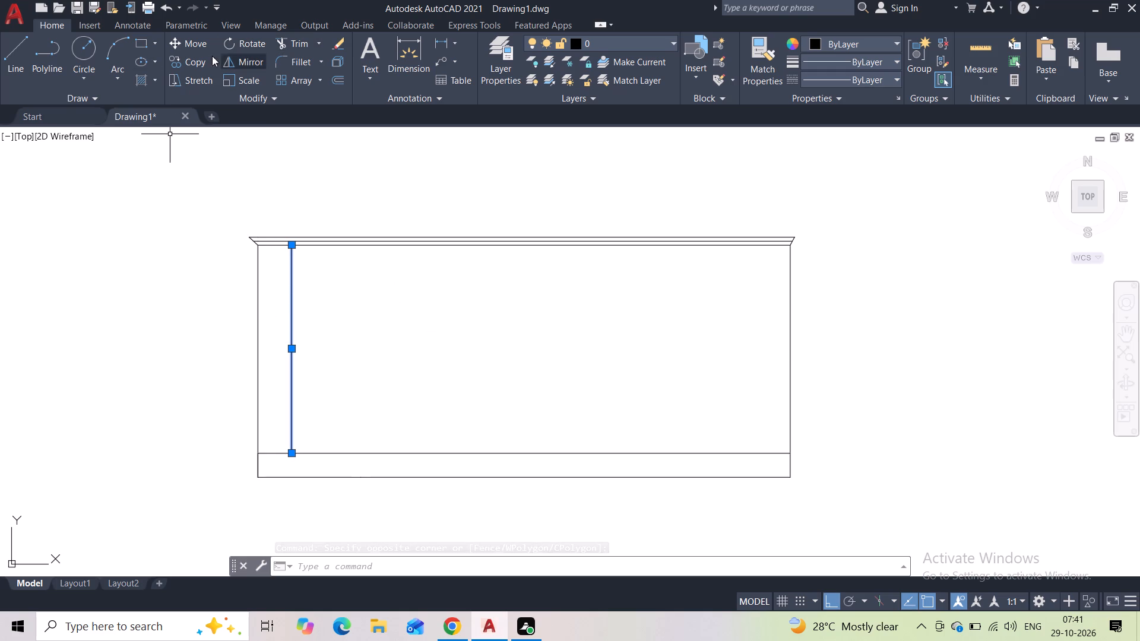
{"action": "left_click", "coordinate": [197, 61]}
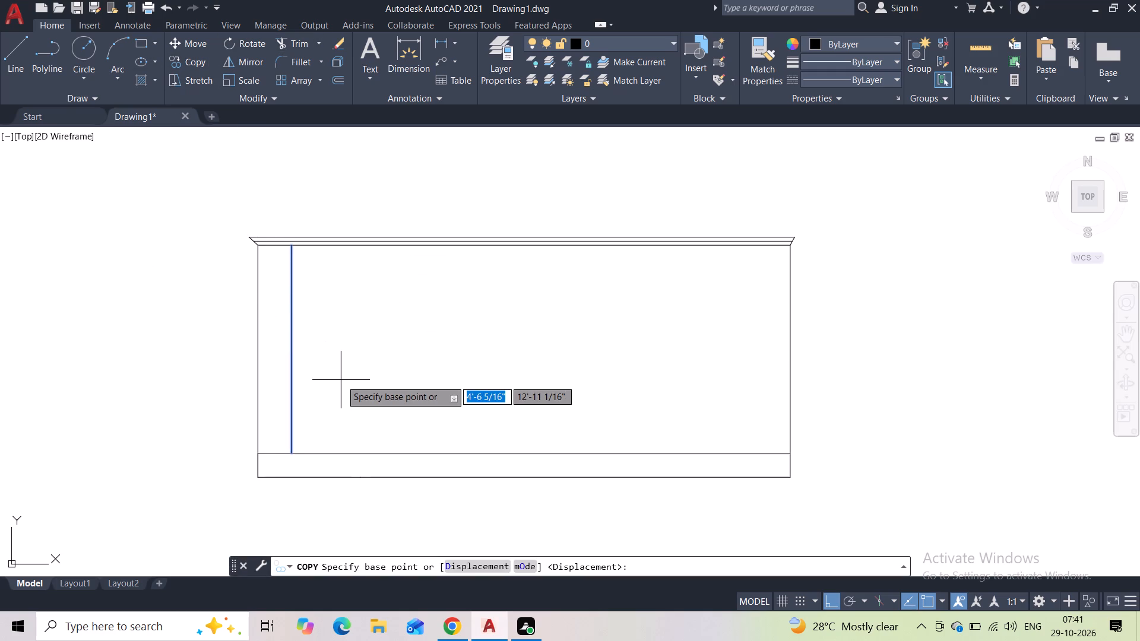
{"action": "left_click", "coordinate": [291, 249]}
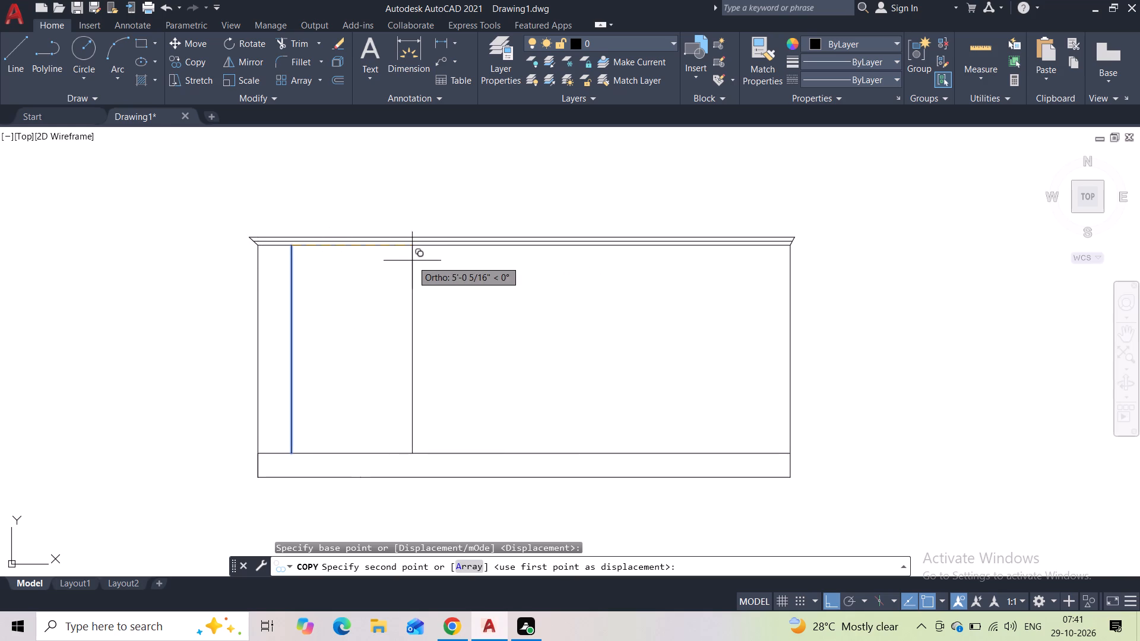
{"action": "left_click", "coordinate": [402, 263]}
{"action": "key", "text": "Escape"}
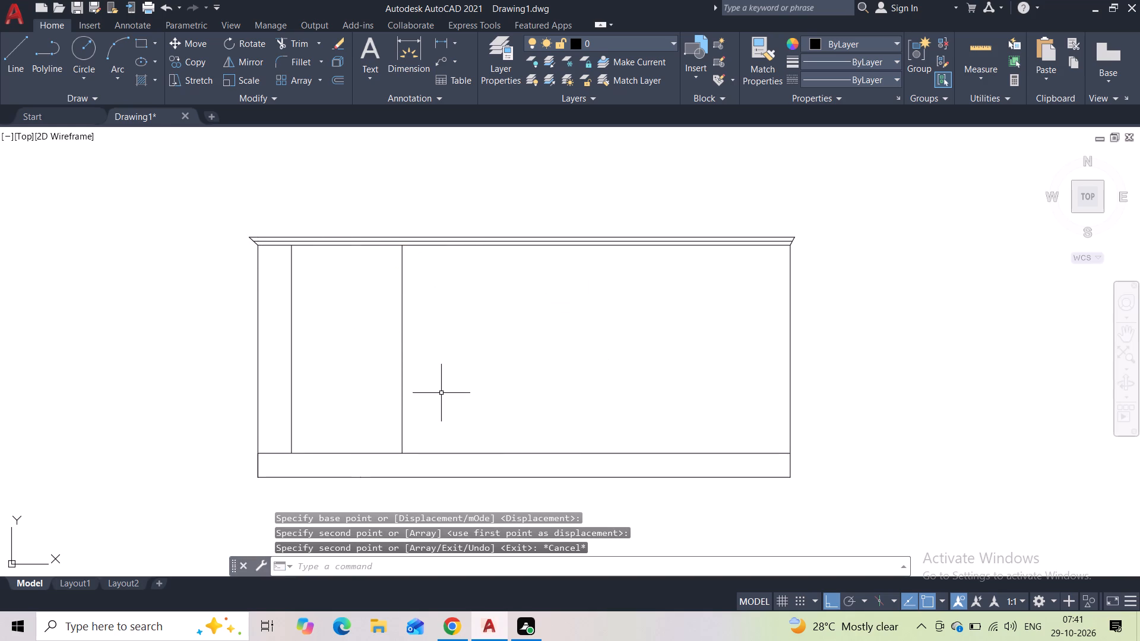
Copy the pair of vertical lines horizontally to the middle of the elevation, placing it on the lowest moulding line.
{"action": "scroll", "coordinate": [419, 360], "scroll_direction": "down", "scroll_amount": 1}
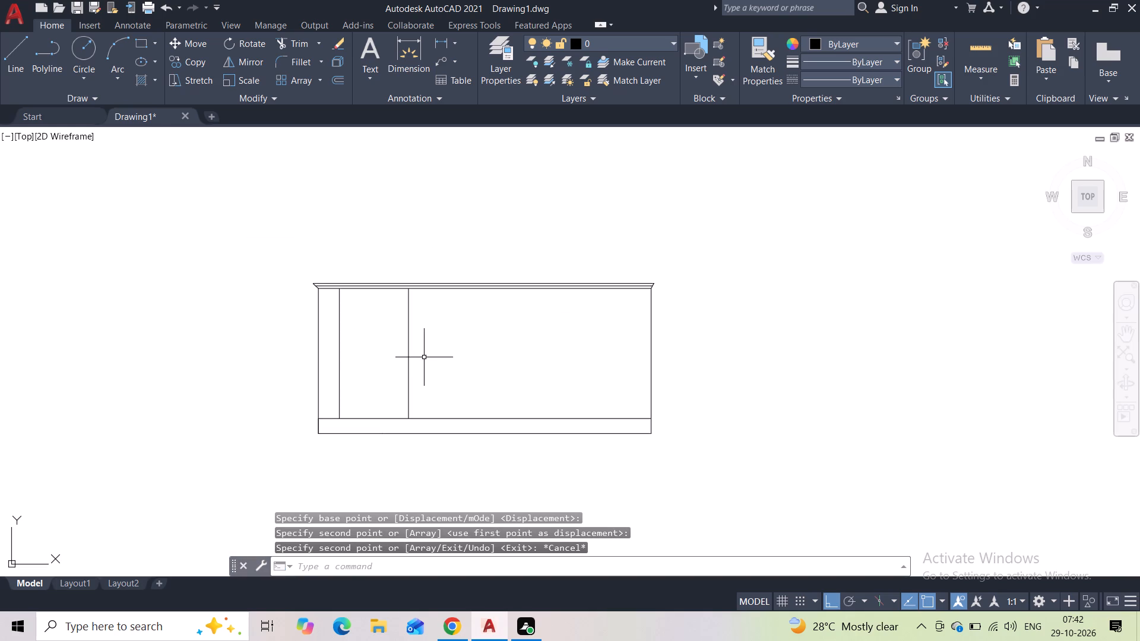
{"action": "middle_click_drag", "start_coordinate": [431, 360], "coordinate": [408, 369]}
{"action": "scroll", "coordinate": [408, 369], "scroll_direction": "up", "scroll_amount": 1}
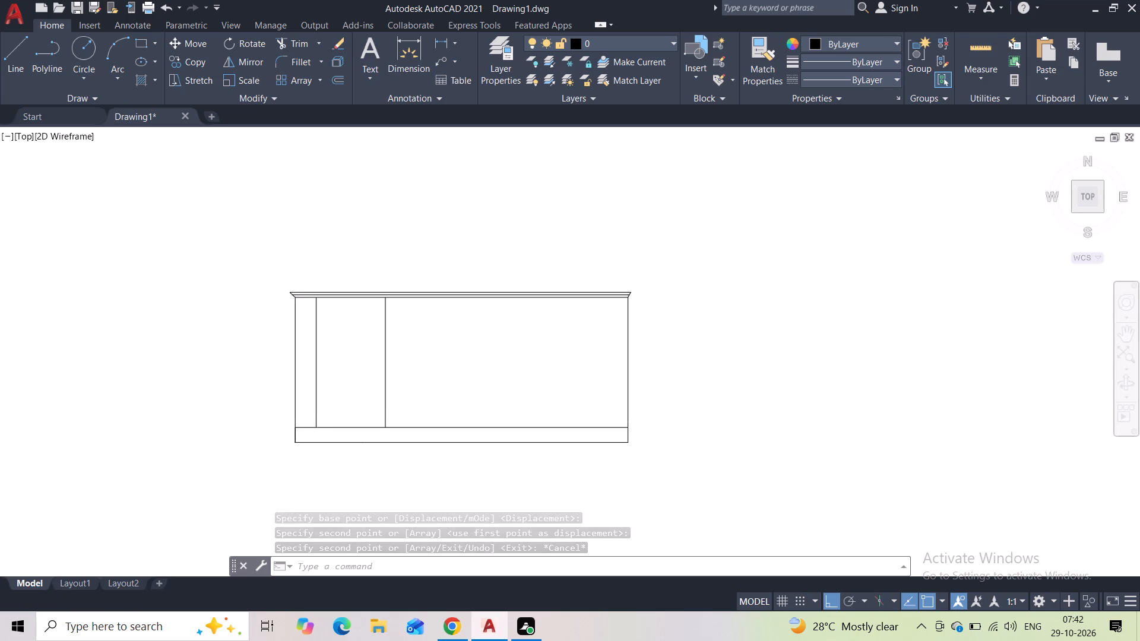
{"action": "left_click", "coordinate": [382, 316]}
{"action": "left_click", "coordinate": [252, 366]}
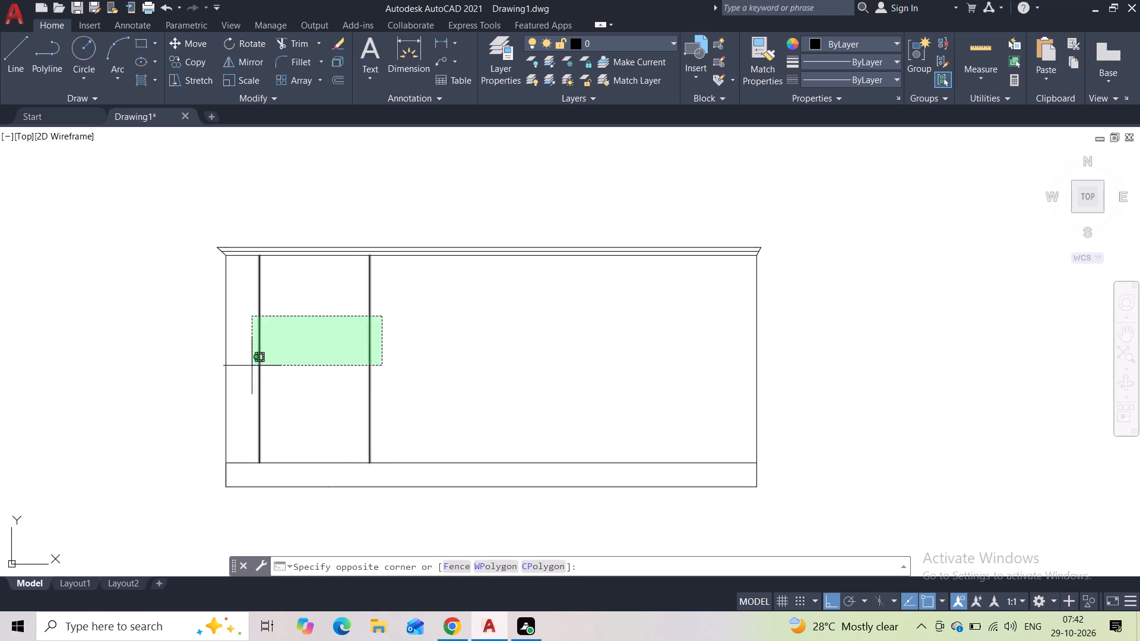
{"action": "left_click", "coordinate": [198, 62]}
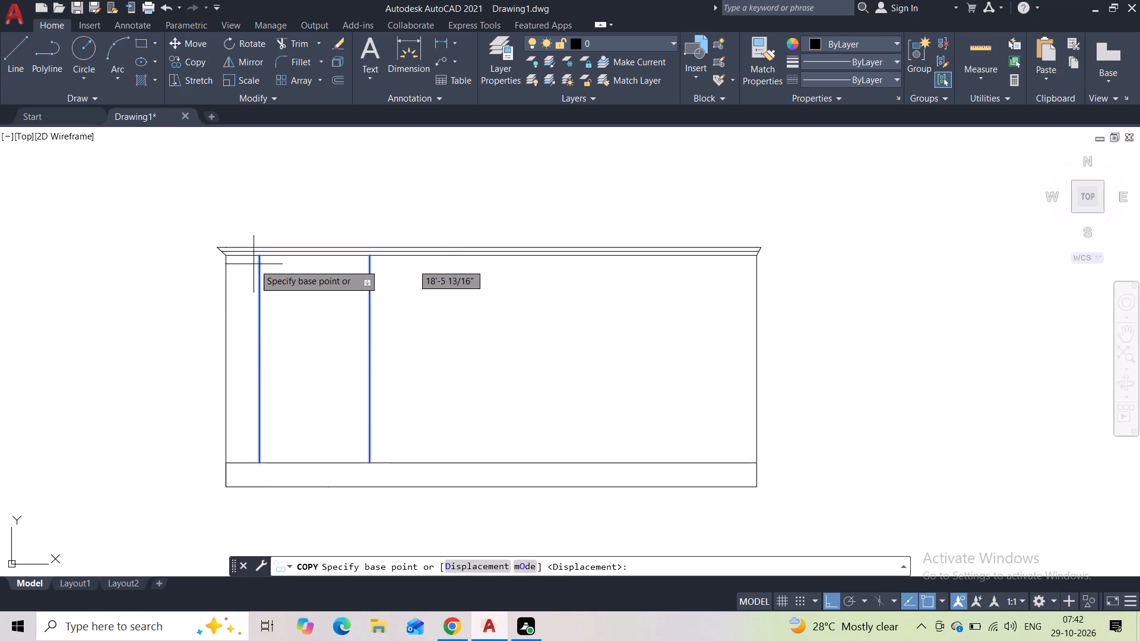
{"action": "left_click", "coordinate": [256, 258]}
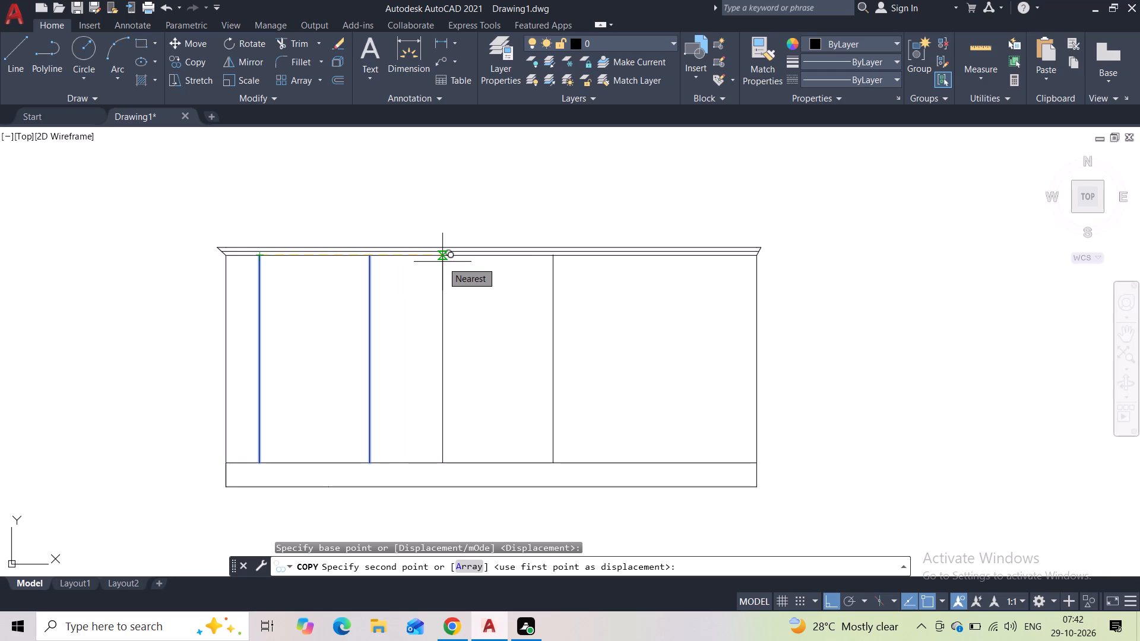
{"action": "scroll", "coordinate": [442, 262], "scroll_direction": "up", "scroll_amount": 1}
{"action": "left_click", "coordinate": [442, 262]}
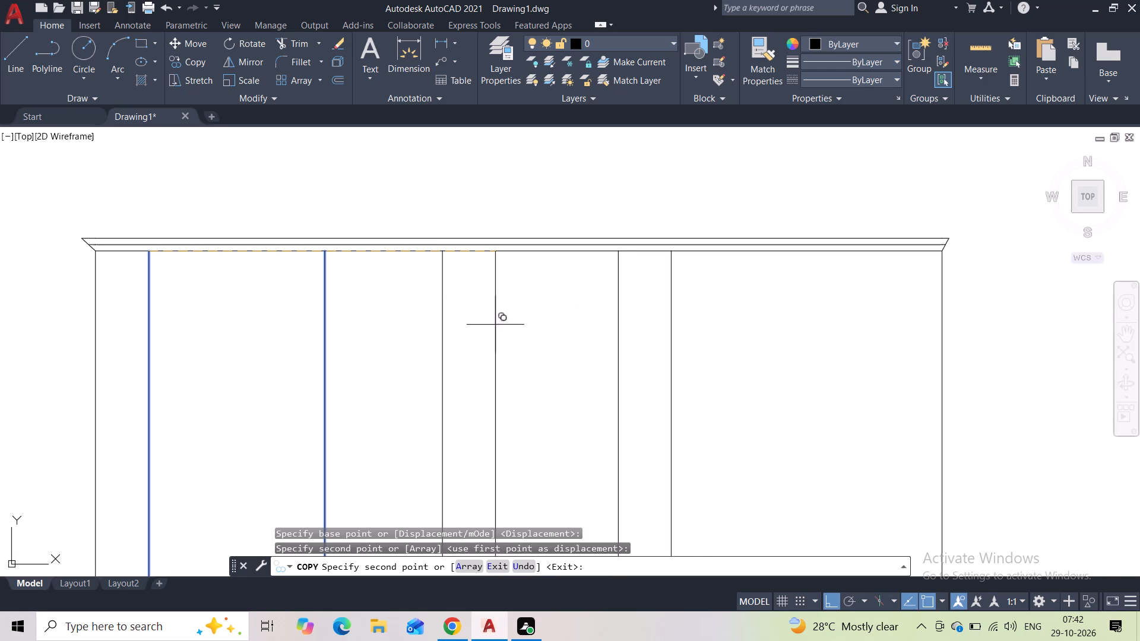
{"action": "key", "text": "Escape"}
Copy the left pair of vertical lines about 14'-11" to the right, near the outline's right side.
{"action": "scroll", "coordinate": [612, 312], "scroll_direction": "down", "scroll_amount": 2}
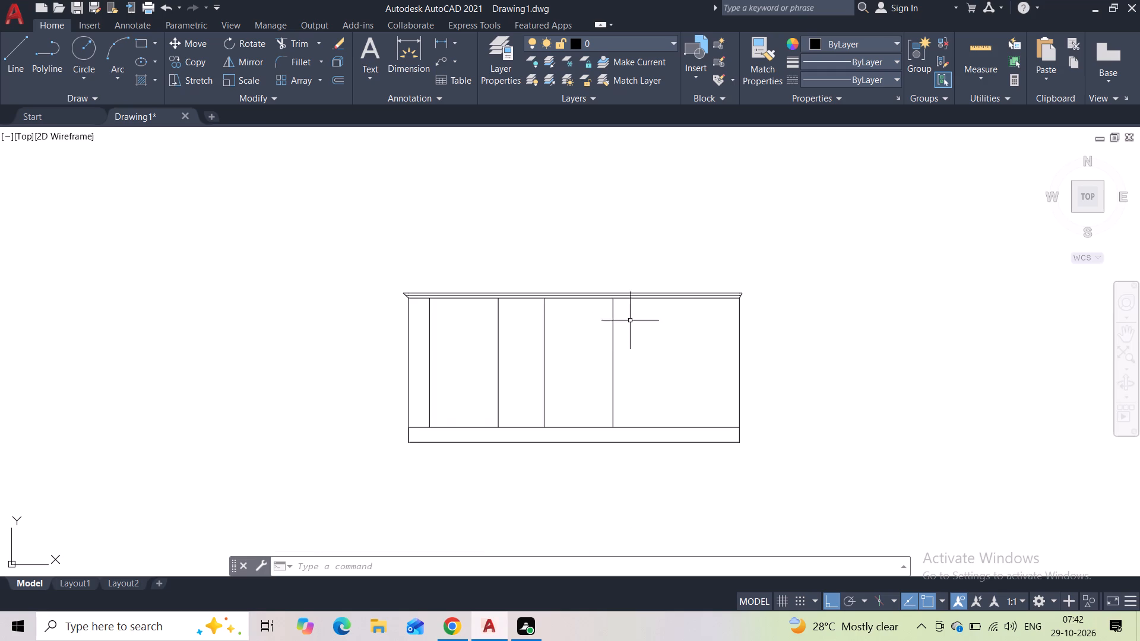
{"action": "scroll", "coordinate": [711, 339], "scroll_direction": "up", "scroll_amount": 1}
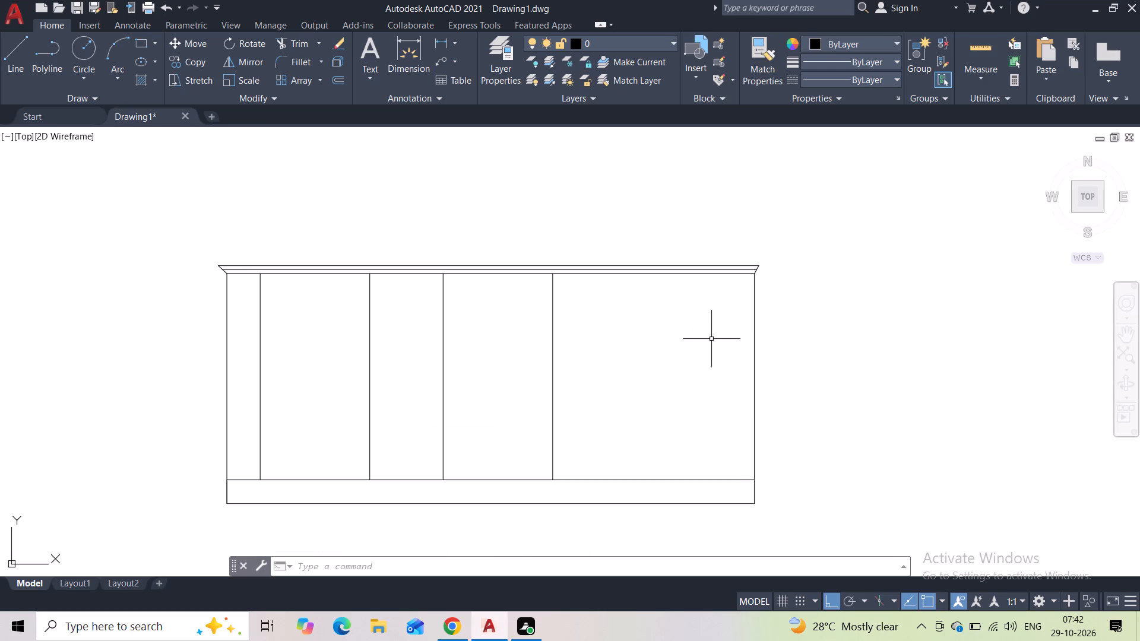
{"action": "middle_click_drag", "start_coordinate": [710, 339], "coordinate": [638, 313]}
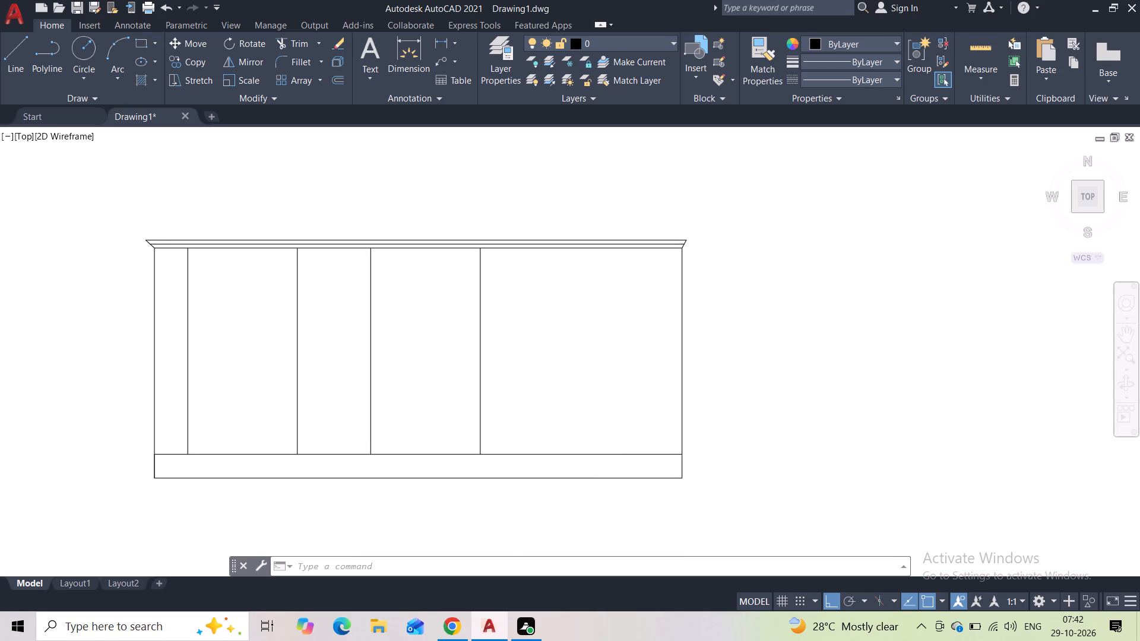
{"action": "left_click", "coordinate": [315, 314]}
{"action": "left_click", "coordinate": [160, 339]}
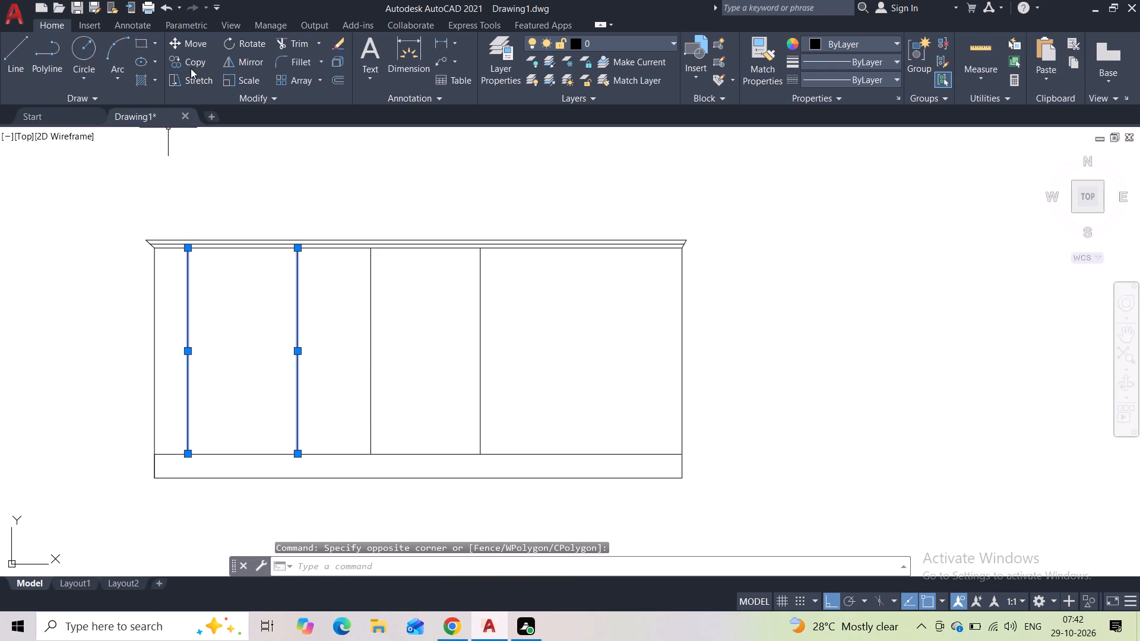
{"action": "left_click", "coordinate": [191, 66]}
{"action": "left_click", "coordinate": [186, 249]}
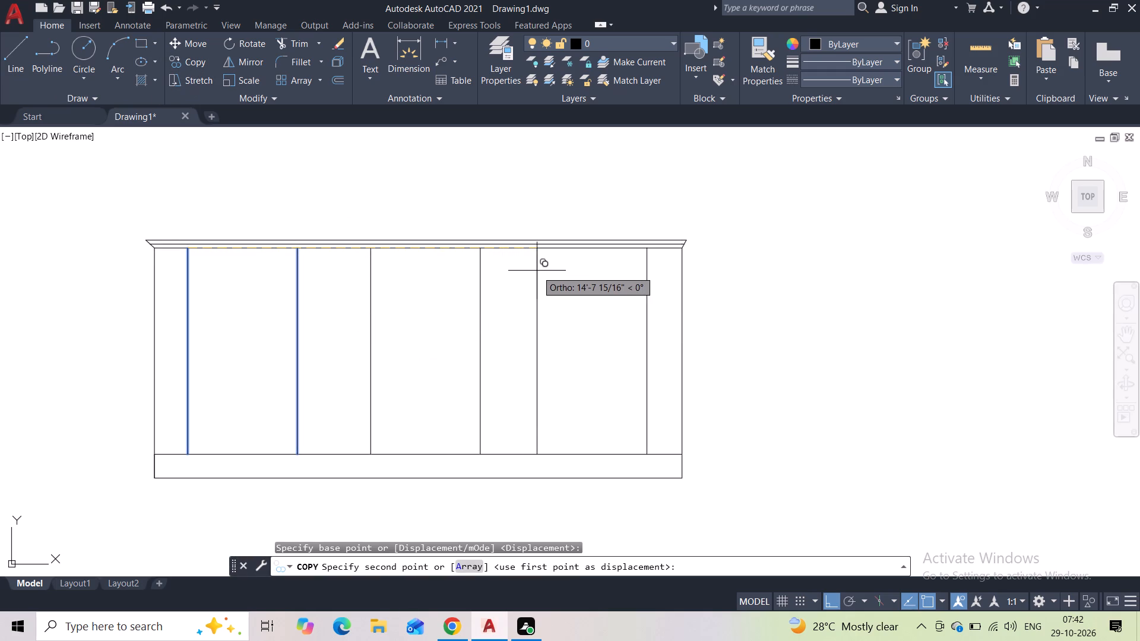
{"action": "scroll", "coordinate": [541, 257], "scroll_direction": "up", "scroll_amount": 2}
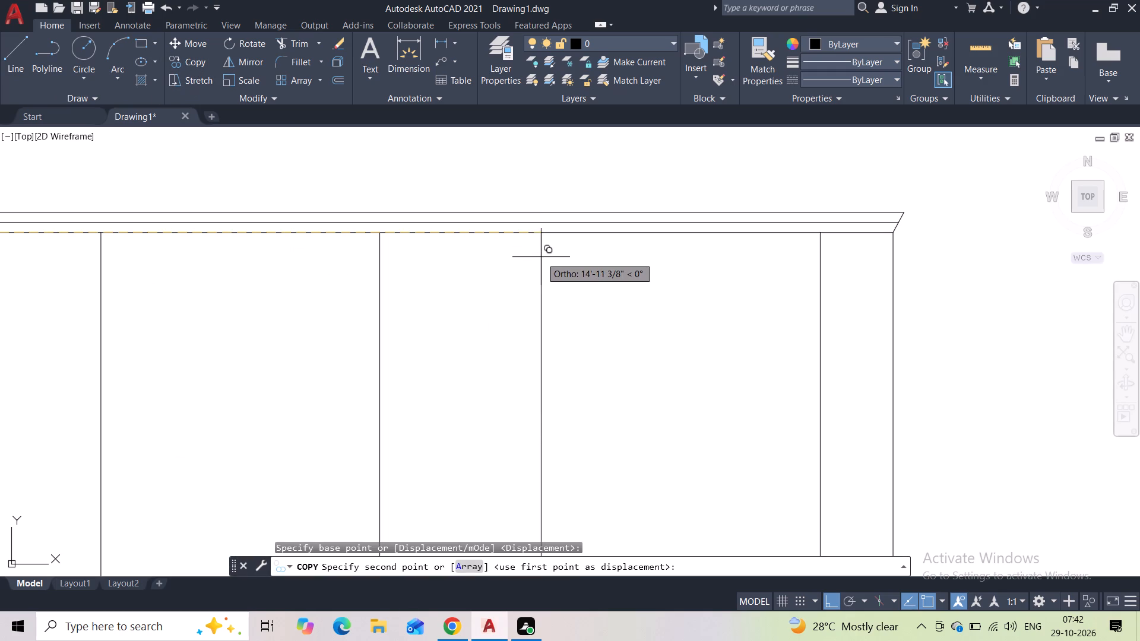
{"action": "left_click", "coordinate": [541, 236]}
{"action": "key", "text": "Escape"}
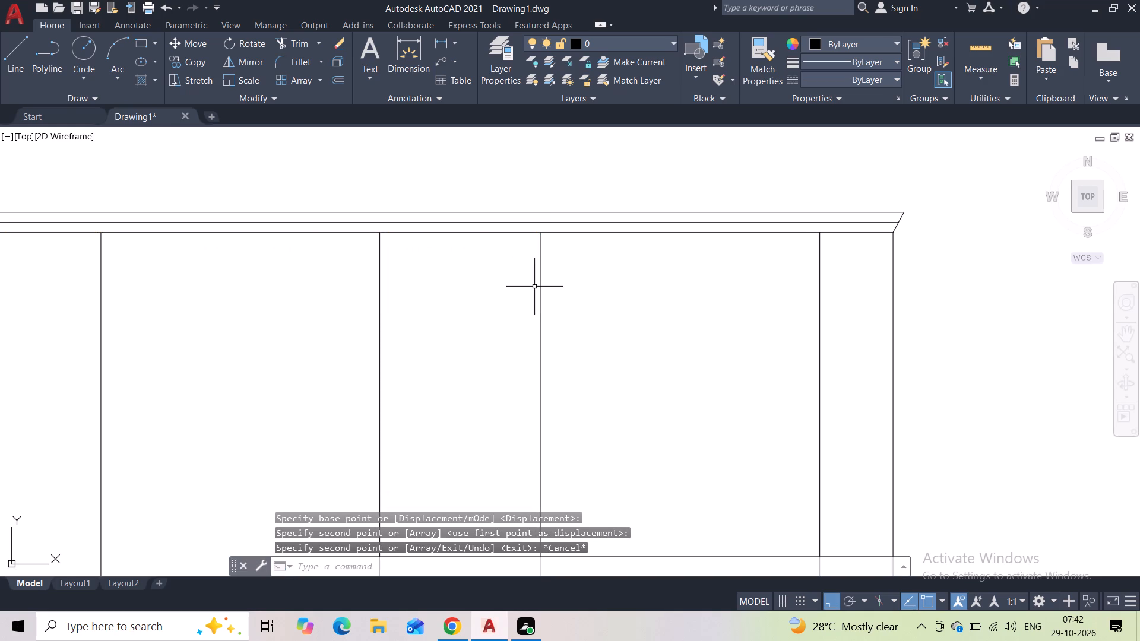
Draw a vertical centre line from the midpoint of the base band's top line to the midpoint of the lowest moulding line.
{"action": "scroll", "coordinate": [534, 287], "scroll_direction": "down", "scroll_amount": 3}
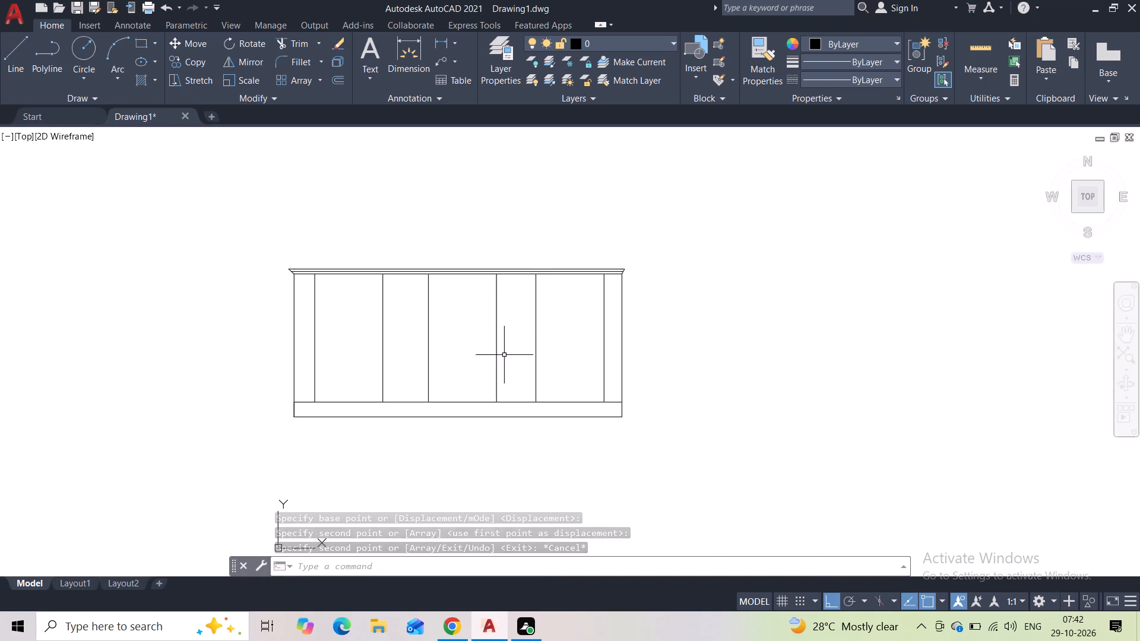
{"action": "middle_click_drag", "start_coordinate": [512, 347], "coordinate": [492, 335]}
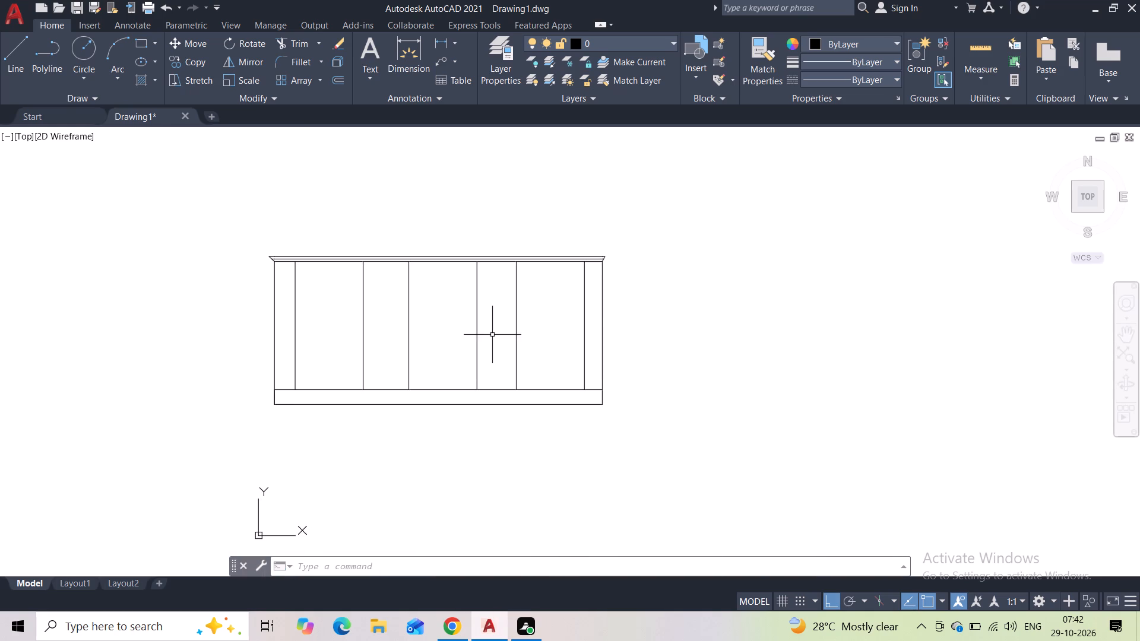
{"action": "scroll", "coordinate": [492, 335], "scroll_direction": "up", "scroll_amount": 1}
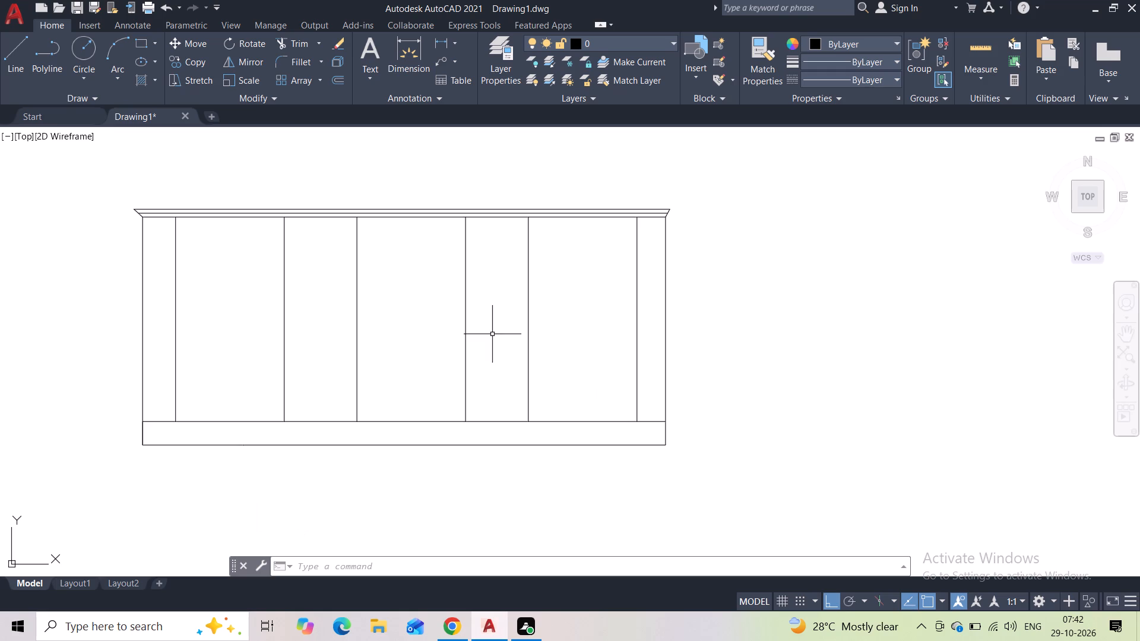
{"action": "scroll", "coordinate": [492, 334], "scroll_direction": "down", "scroll_amount": 1}
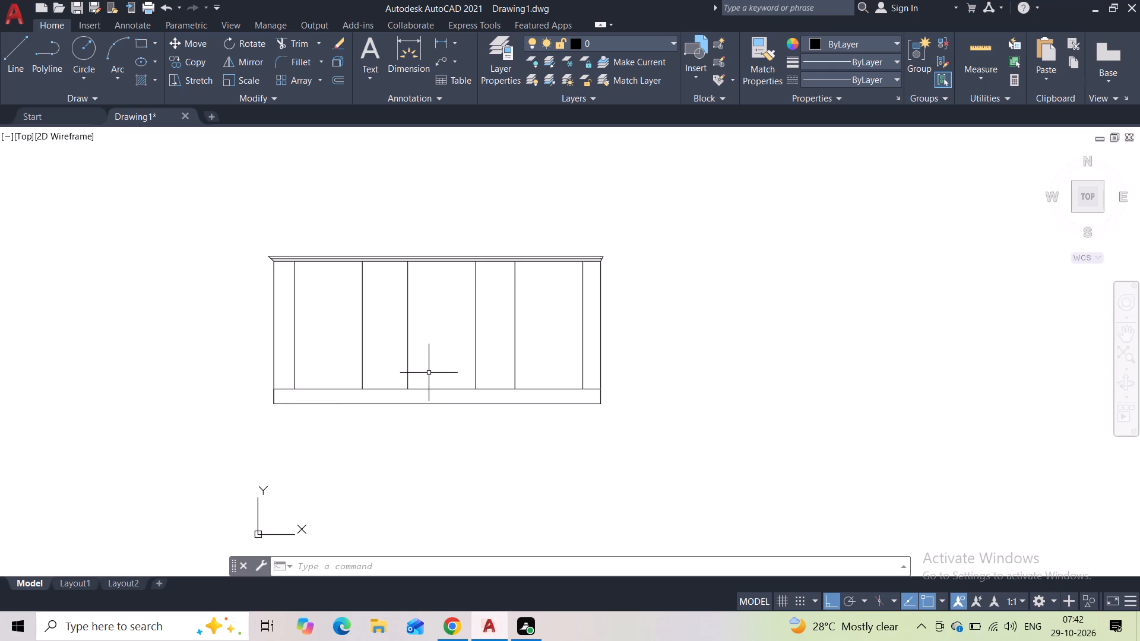
{"action": "scroll", "coordinate": [444, 335], "scroll_direction": "up", "scroll_amount": 2}
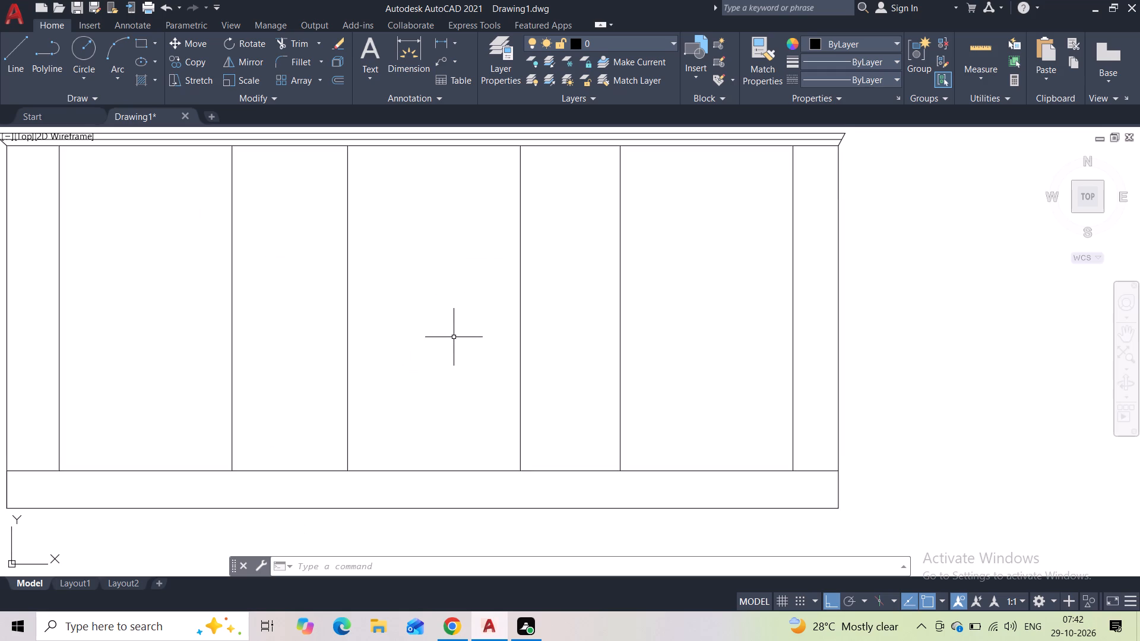
{"action": "middle_click_drag", "start_coordinate": [454, 338], "coordinate": [445, 377]}
{"action": "left_click", "coordinate": [21, 71]}
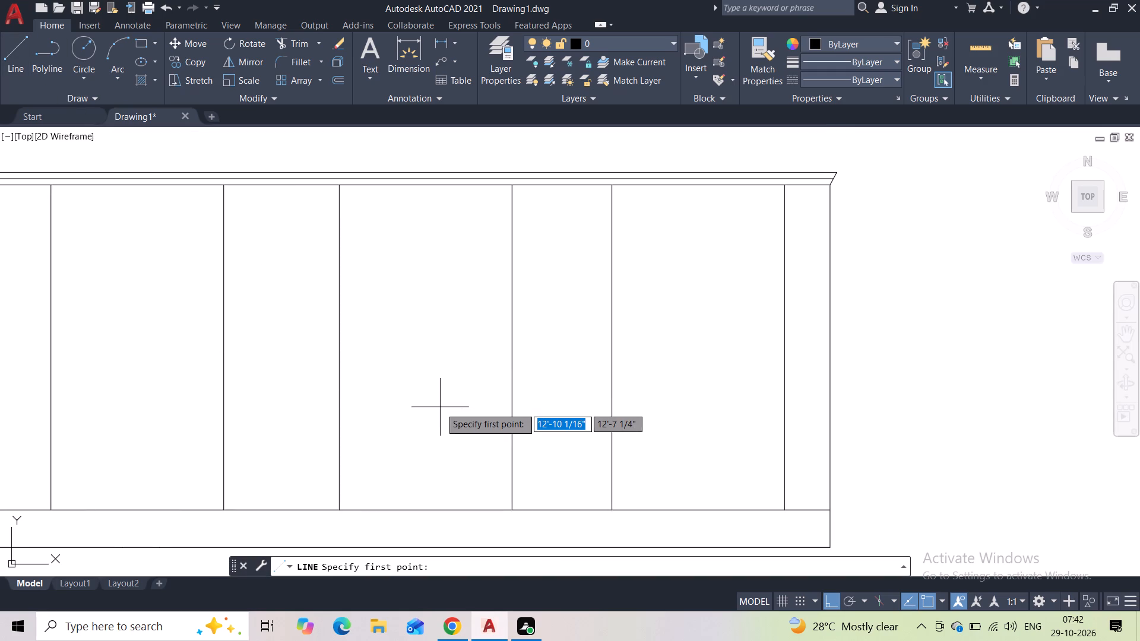
{"action": "left_click", "coordinate": [416, 510]}
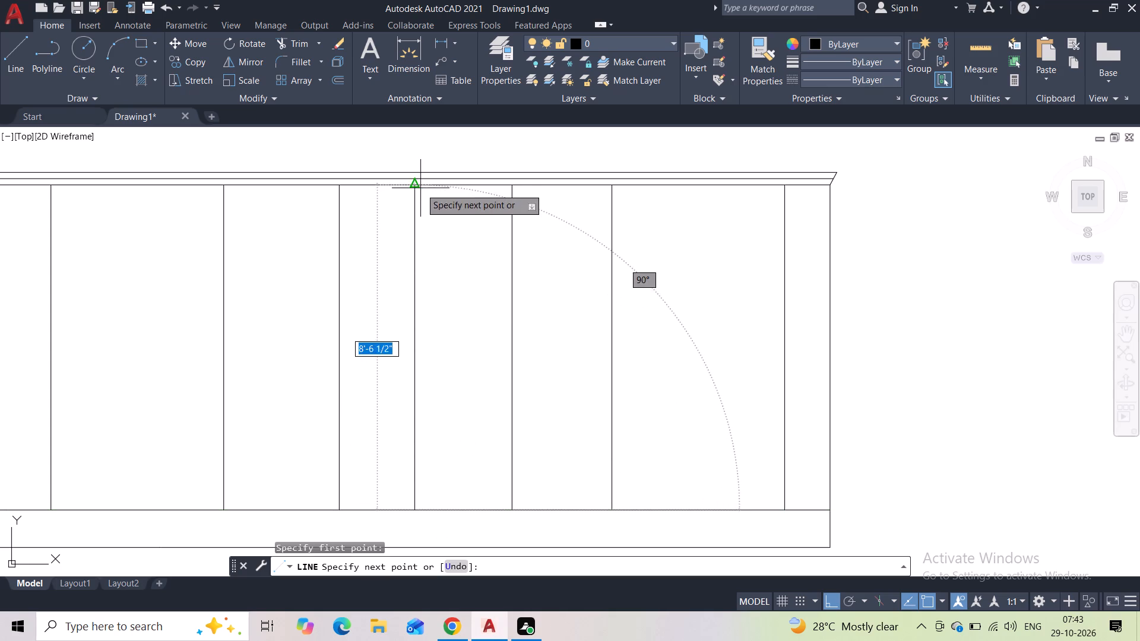
{"action": "left_click", "coordinate": [420, 188]}
{"action": "key", "text": "Escape"}
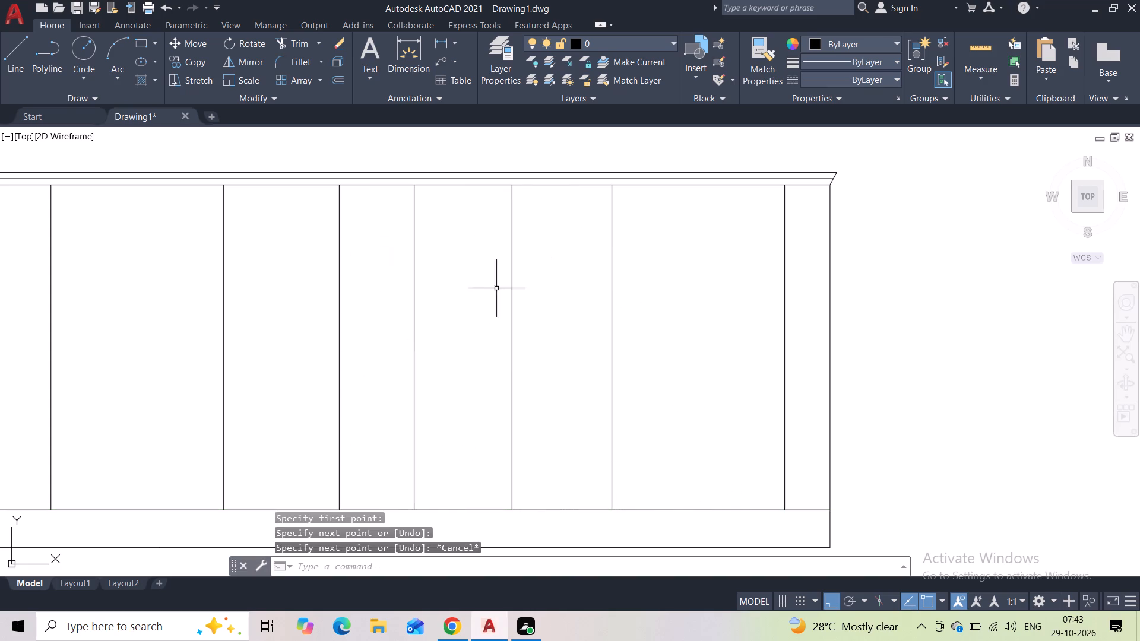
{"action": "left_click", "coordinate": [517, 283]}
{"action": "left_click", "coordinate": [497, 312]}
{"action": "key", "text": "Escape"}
Draw a horizontal line across the left panel at mid-height, between the midpoints of its two vertical lines.
{"action": "scroll", "coordinate": [492, 369], "scroll_direction": "down", "scroll_amount": 1}
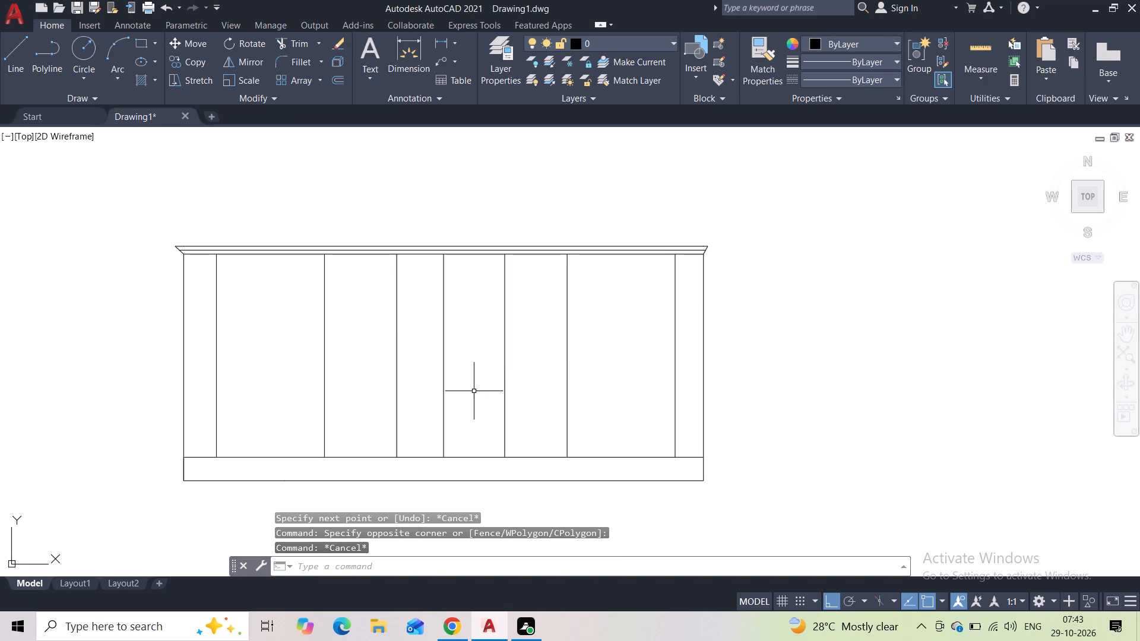
{"action": "middle_click_drag", "start_coordinate": [474, 392], "coordinate": [459, 354]}
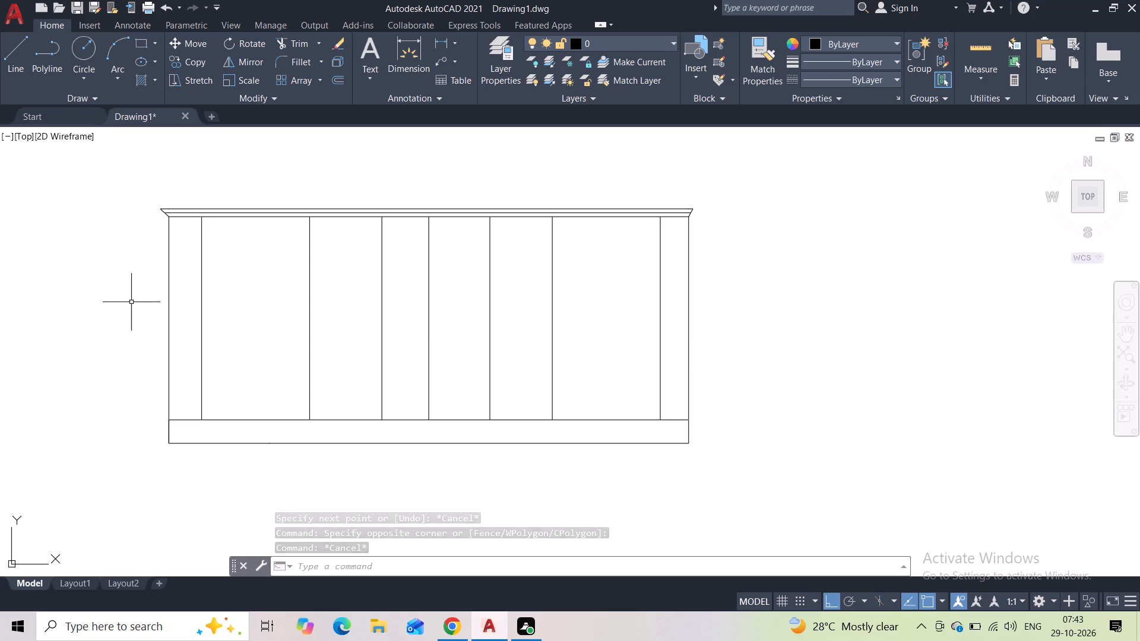
{"action": "left_click", "coordinate": [10, 63]}
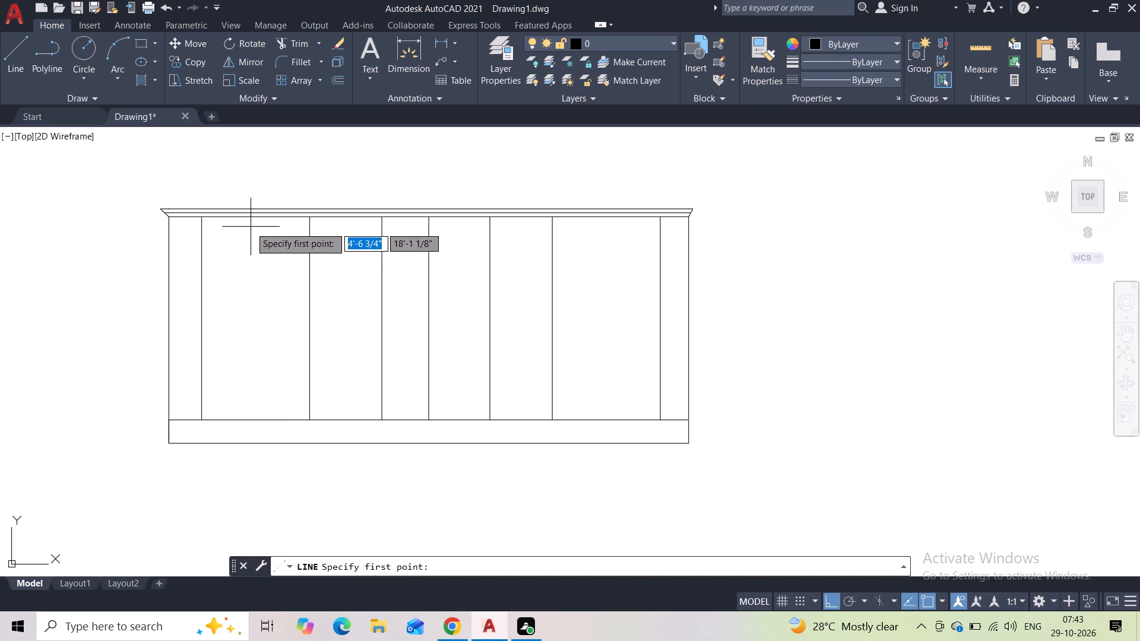
{"action": "left_click", "coordinate": [204, 325]}
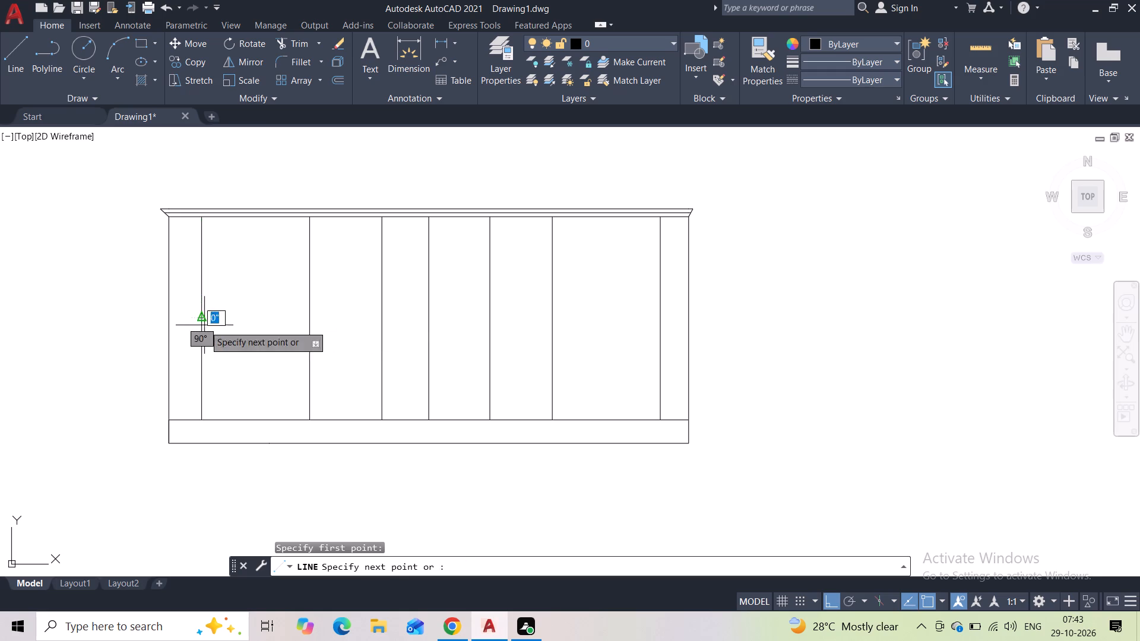
{"action": "left_click", "coordinate": [307, 322]}
{"action": "key", "text": "Escape"}
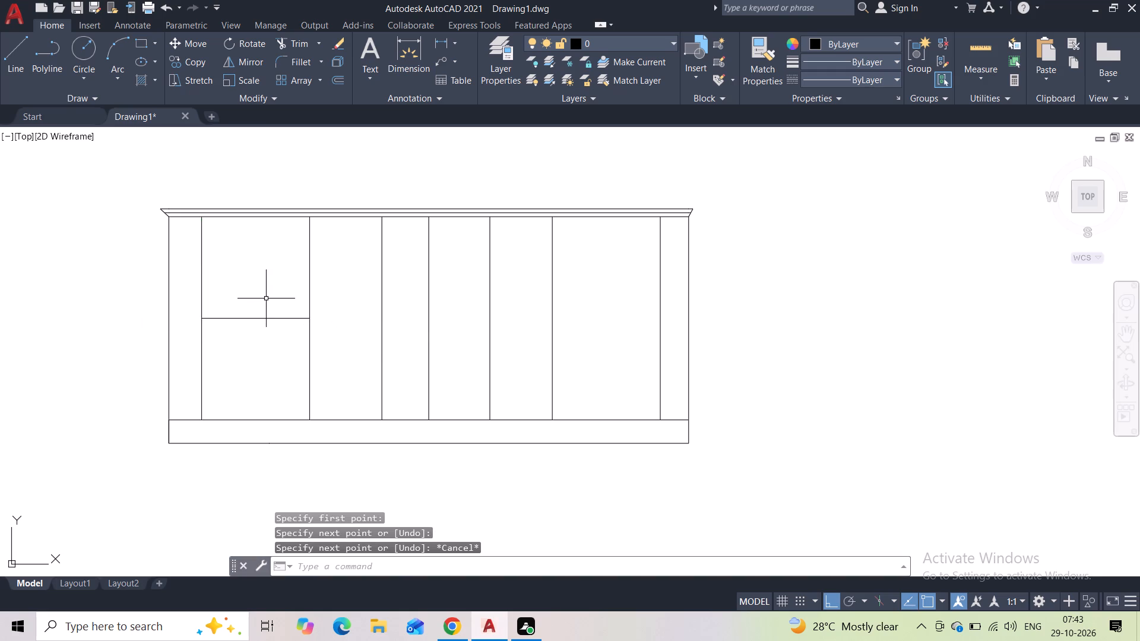
Draw vertical lines from the horizontal line's midpoint up to the lowest moulding line and down to the base band.
{"action": "key", "text": "space"}
{"action": "left_click", "coordinate": [255, 319]}
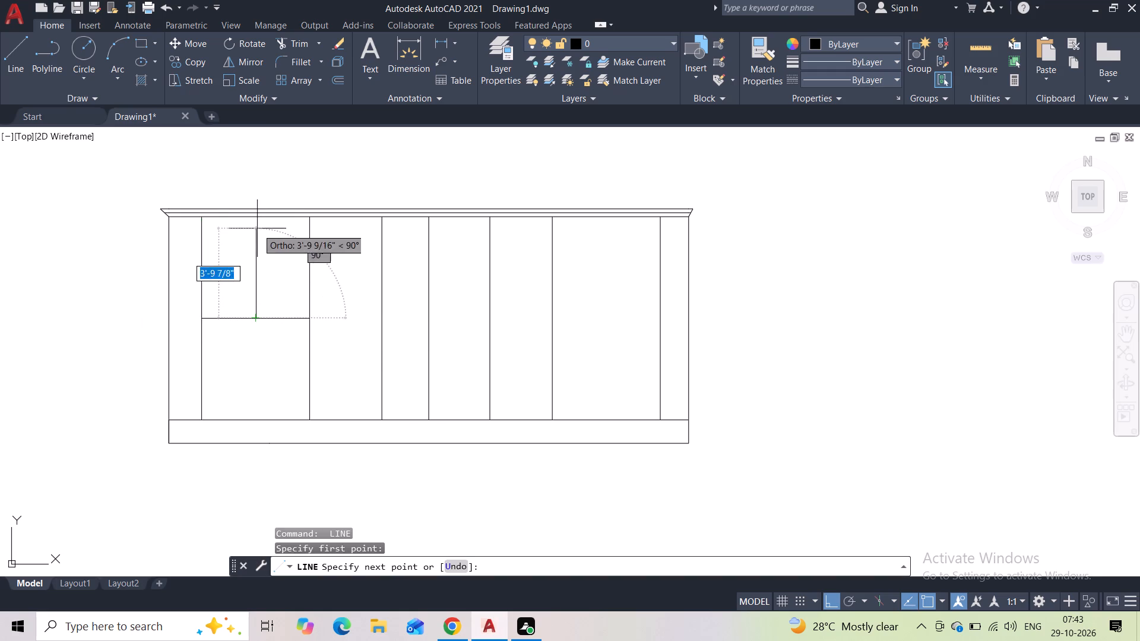
{"action": "left_click", "coordinate": [255, 220]}
{"action": "key", "text": "Escape"}
{"action": "key", "text": "space"}
{"action": "left_click", "coordinate": [258, 318]}
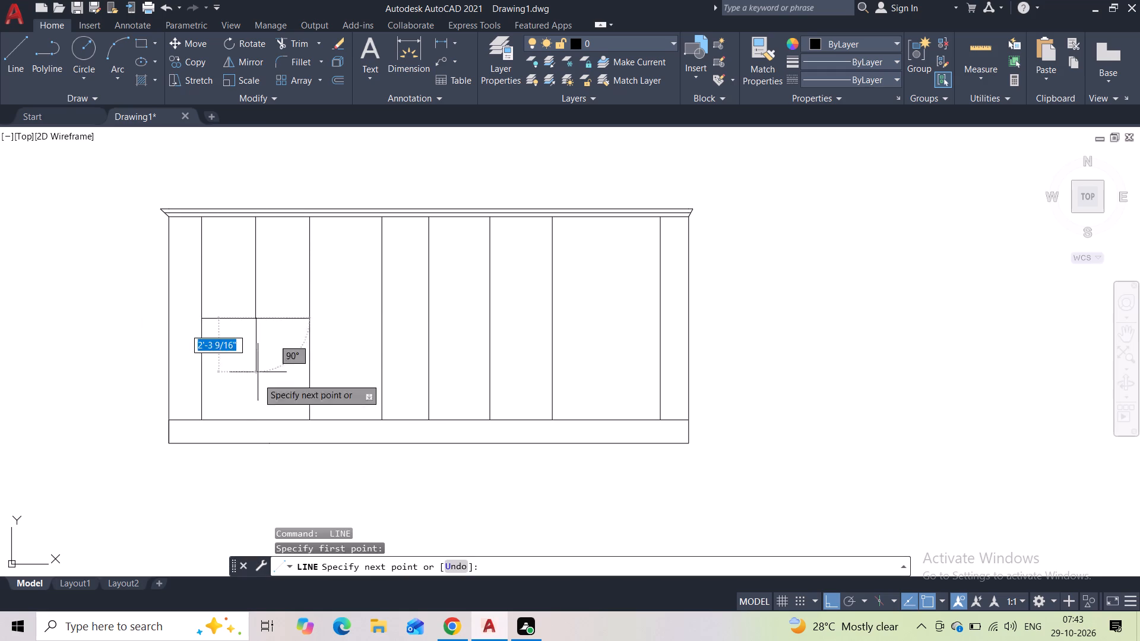
{"action": "left_click", "coordinate": [254, 415]}
{"action": "key", "text": "Escape"}
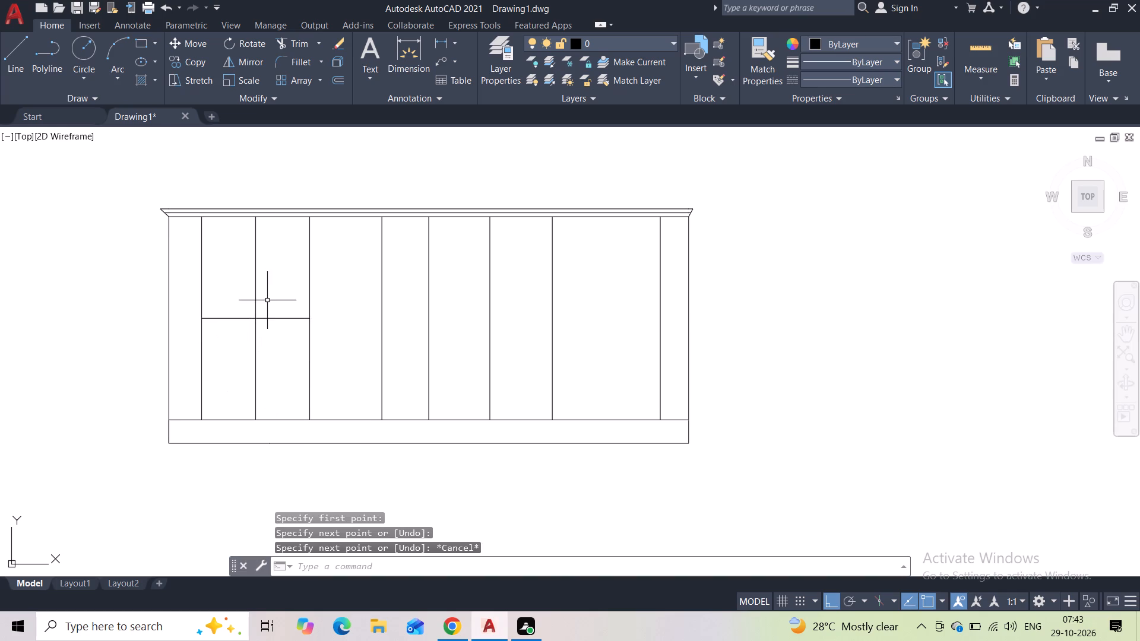
Copy the left panel's cross of dividing lines to the vertical centre line's foot on the base band.
{"action": "left_click", "coordinate": [264, 306]}
{"action": "left_click", "coordinate": [254, 345]}
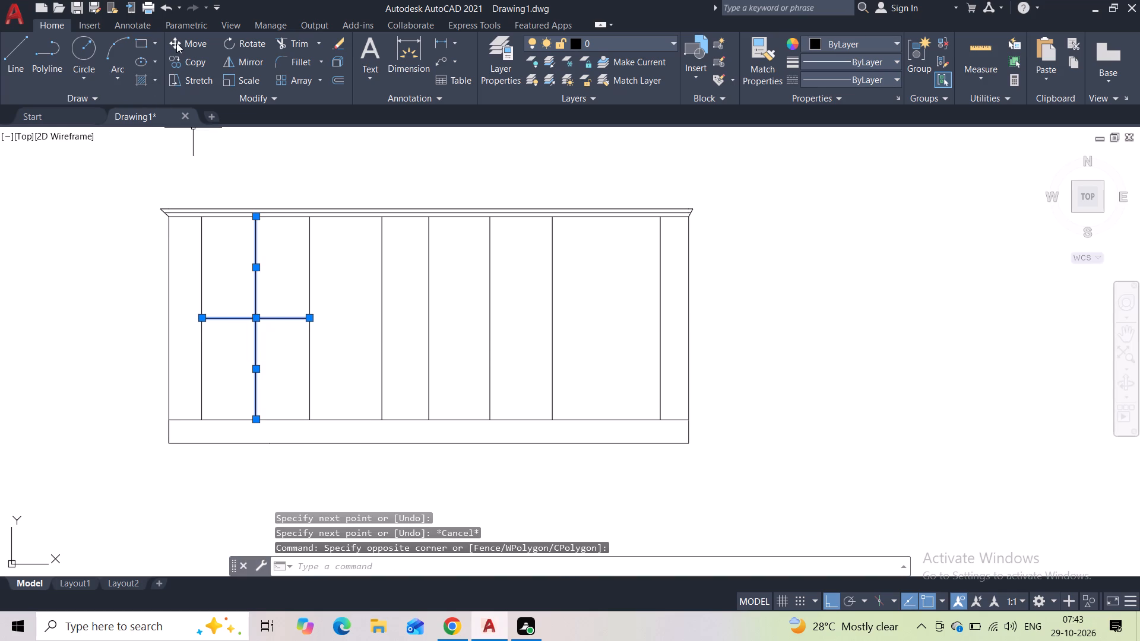
{"action": "left_click", "coordinate": [184, 66]}
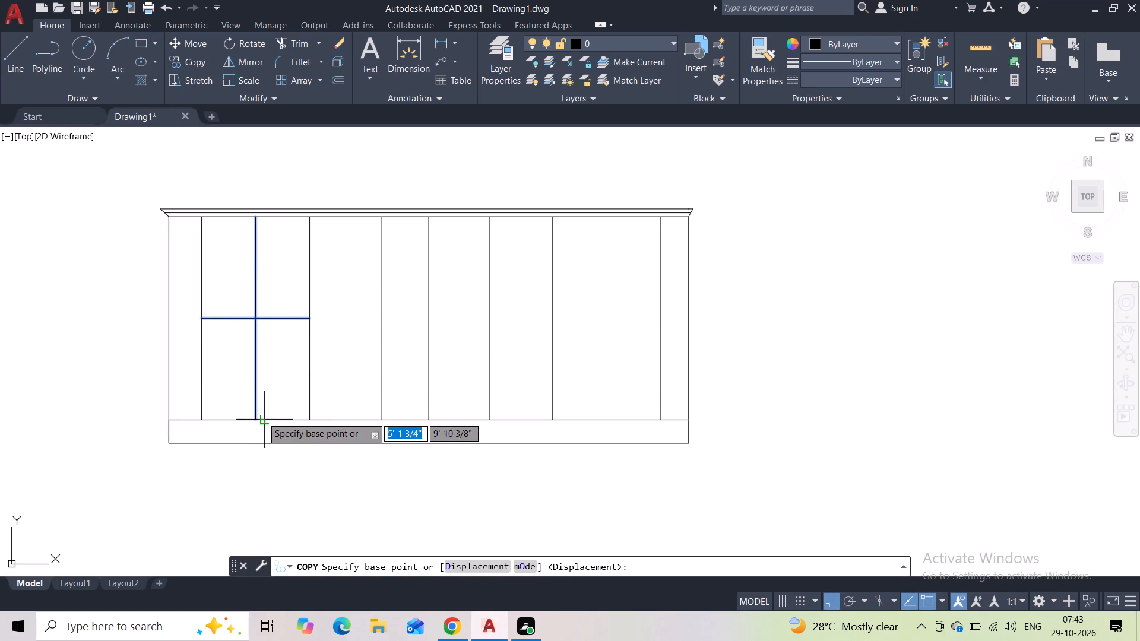
{"action": "left_click", "coordinate": [258, 417]}
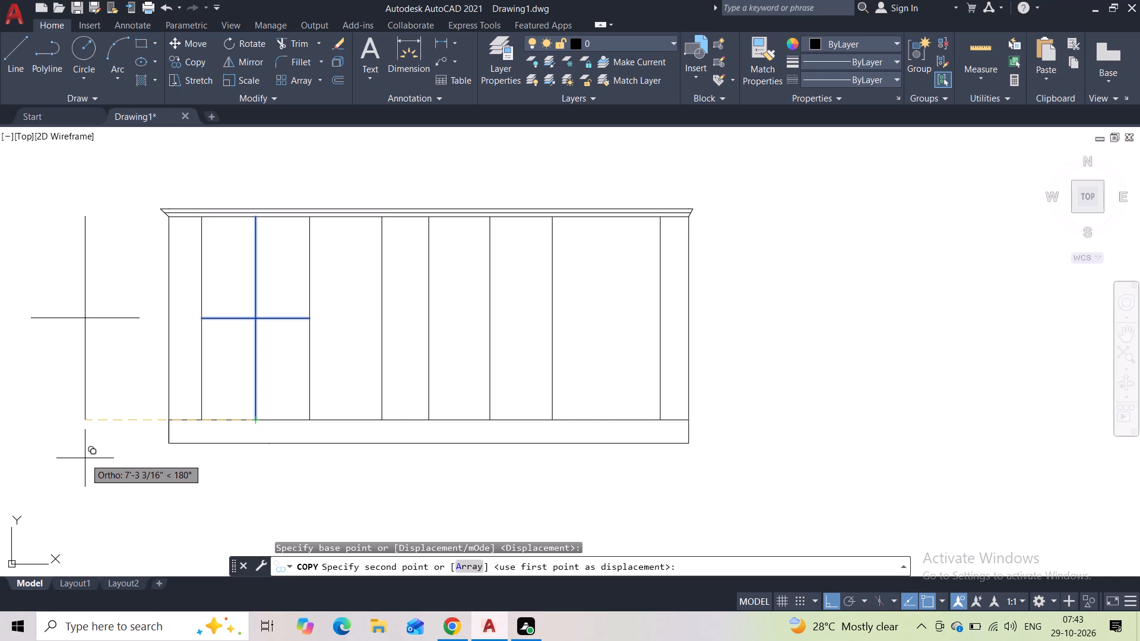
{"action": "left_click", "coordinate": [435, 421]}
{"action": "key", "text": "Escape"}
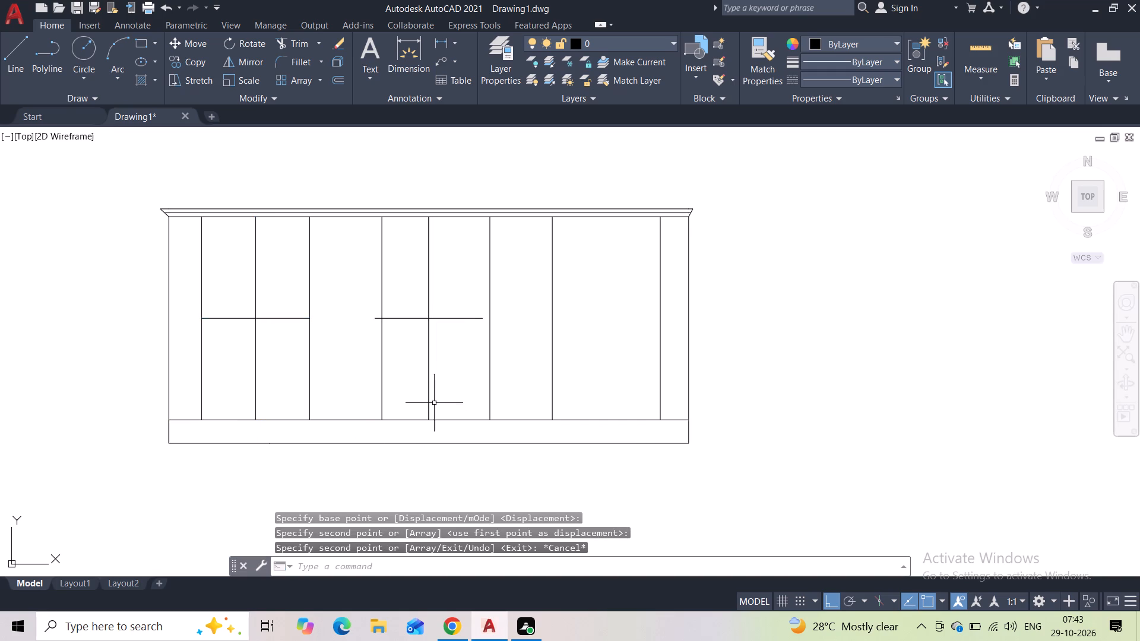
Move the copied cross and centre line horizontally so the crossbar's end meets the middle pair's right vertical line.
{"action": "scroll", "coordinate": [422, 344], "scroll_direction": "up", "scroll_amount": 2}
{"action": "left_click", "coordinate": [444, 255]}
{"action": "left_click", "coordinate": [432, 328]}
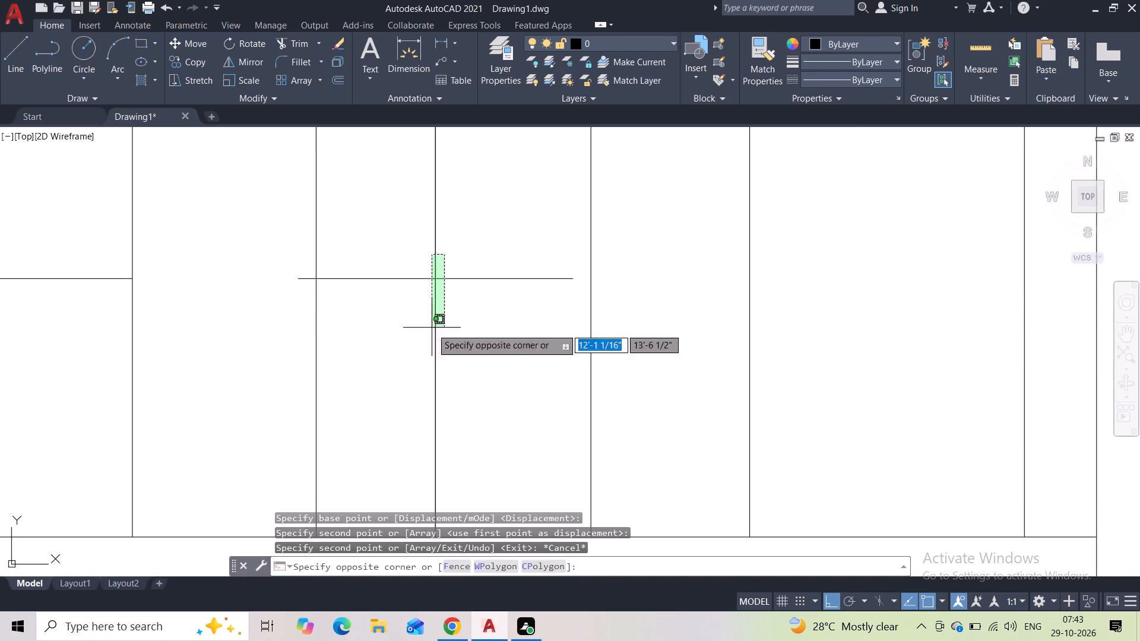
{"action": "left_click", "coordinate": [179, 44]}
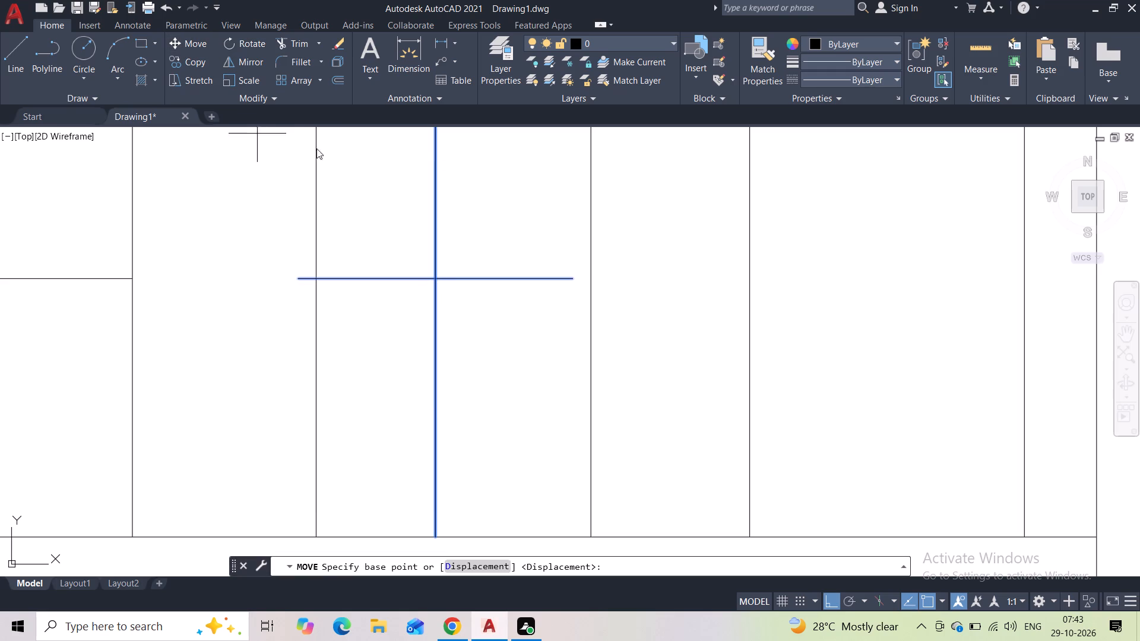
{"action": "left_click", "coordinate": [568, 278]}
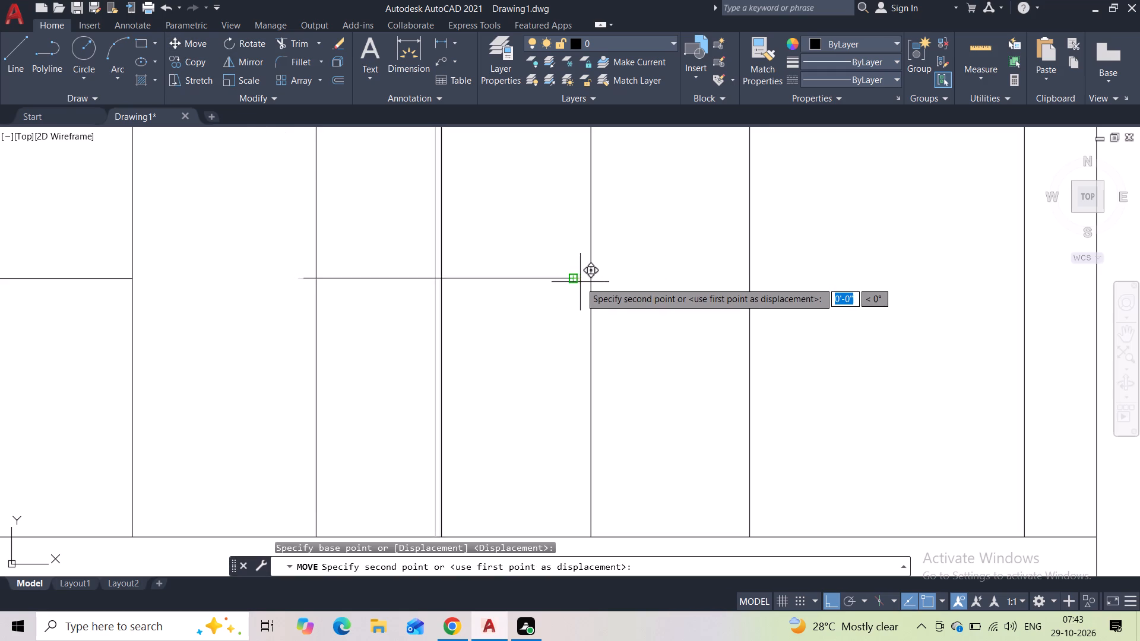
{"action": "left_click", "coordinate": [587, 283]}
Delete the overlapping lower vertical segment at the centre of the middle panel.
{"action": "scroll", "coordinate": [492, 268], "scroll_direction": "down", "scroll_amount": 1}
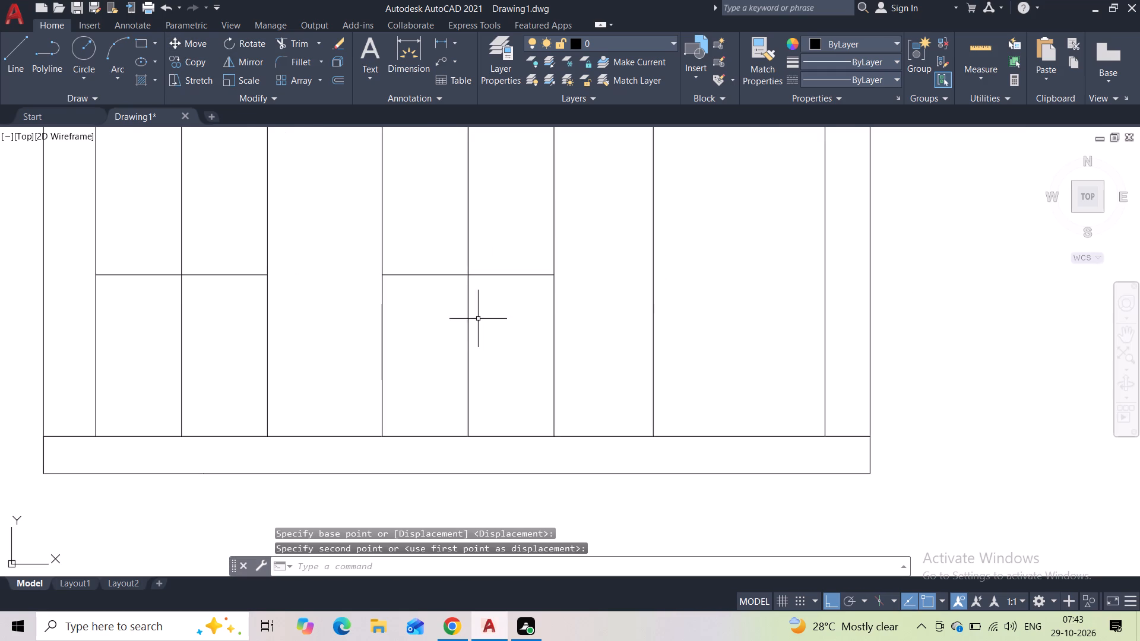
{"action": "left_click", "coordinate": [467, 350]}
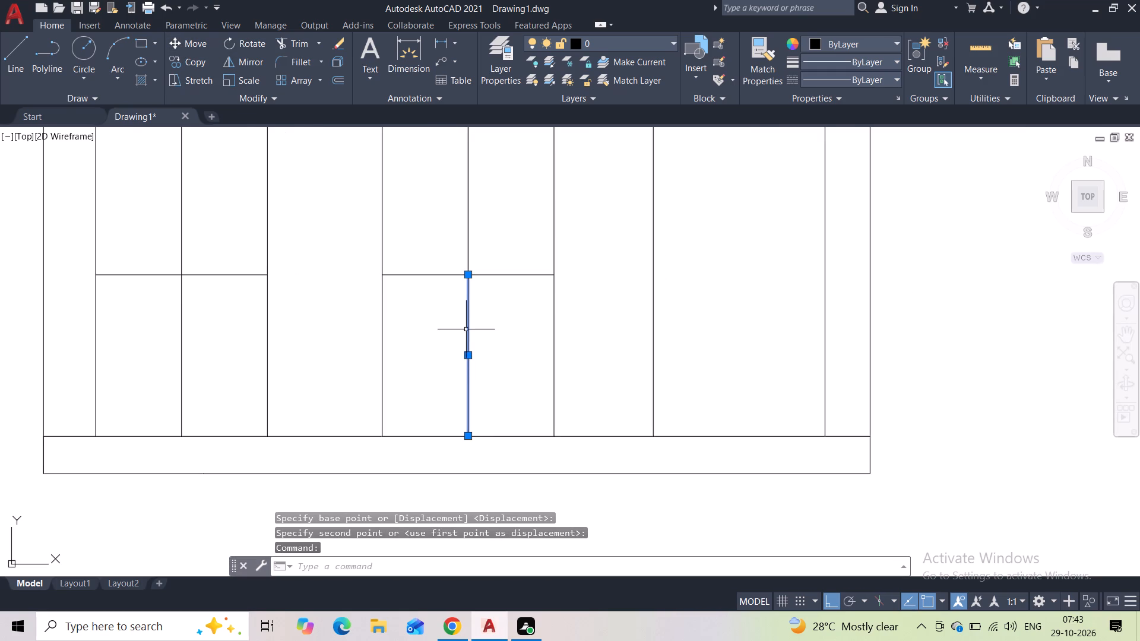
{"action": "key", "text": "Delete"}
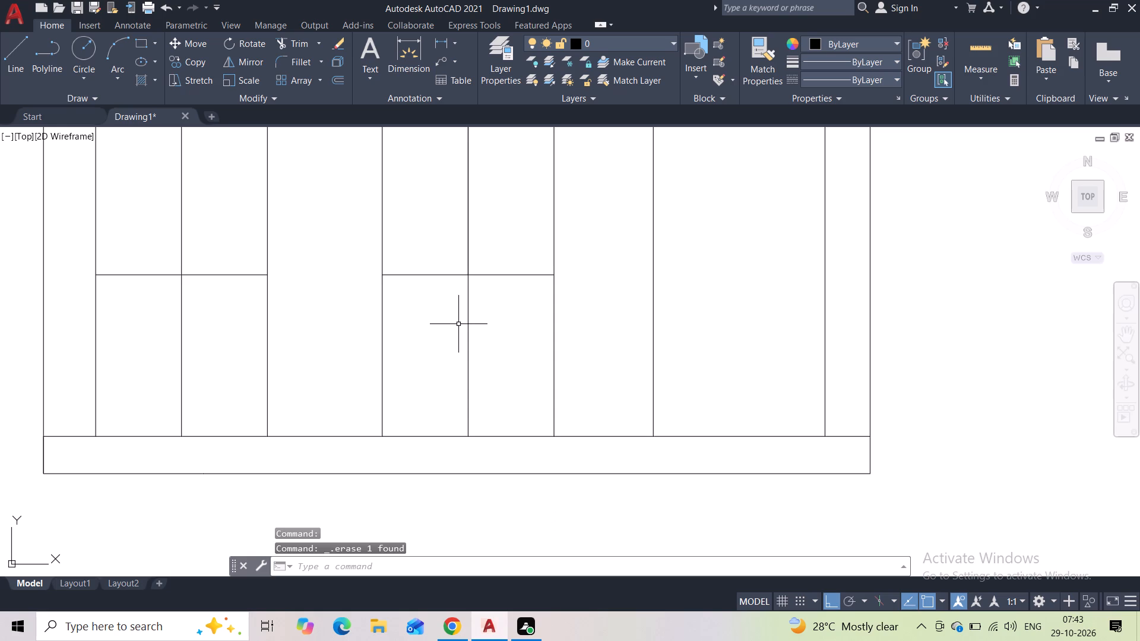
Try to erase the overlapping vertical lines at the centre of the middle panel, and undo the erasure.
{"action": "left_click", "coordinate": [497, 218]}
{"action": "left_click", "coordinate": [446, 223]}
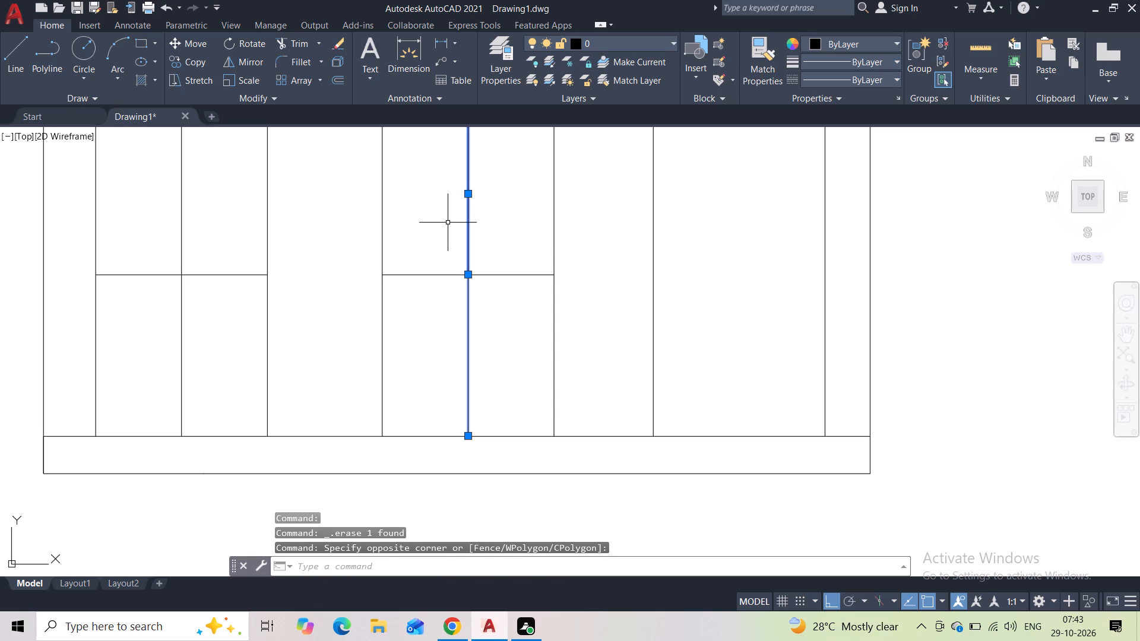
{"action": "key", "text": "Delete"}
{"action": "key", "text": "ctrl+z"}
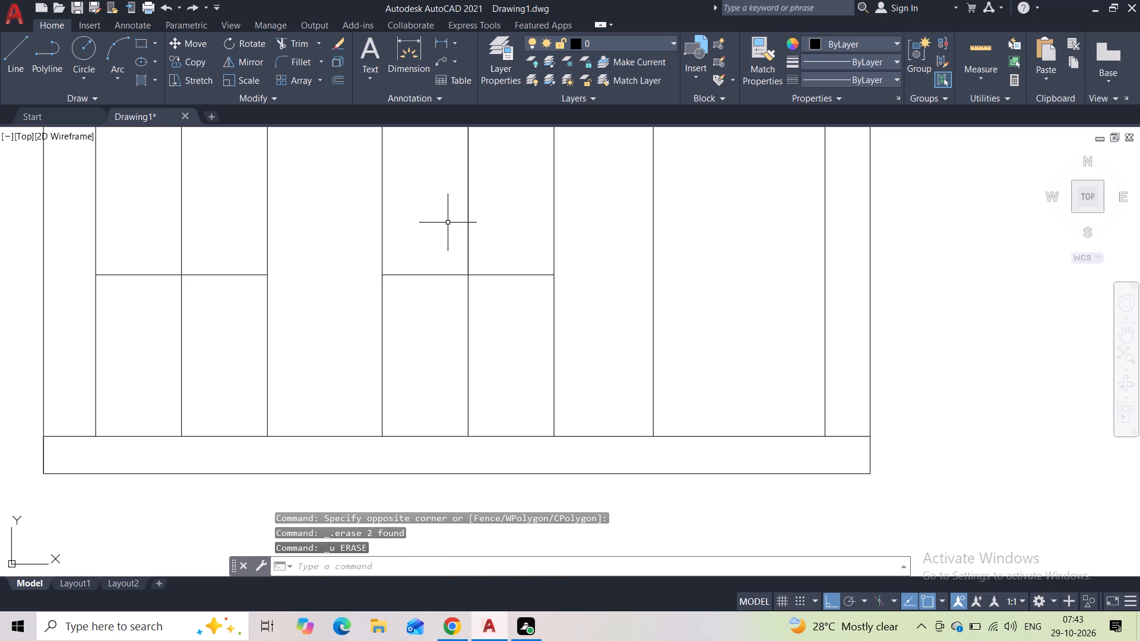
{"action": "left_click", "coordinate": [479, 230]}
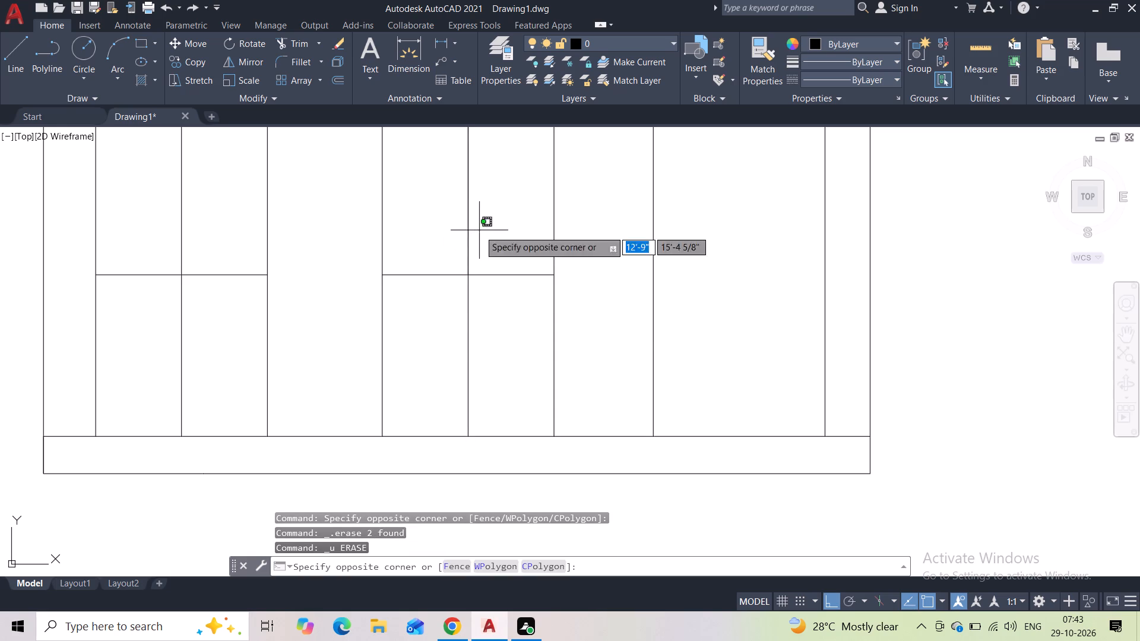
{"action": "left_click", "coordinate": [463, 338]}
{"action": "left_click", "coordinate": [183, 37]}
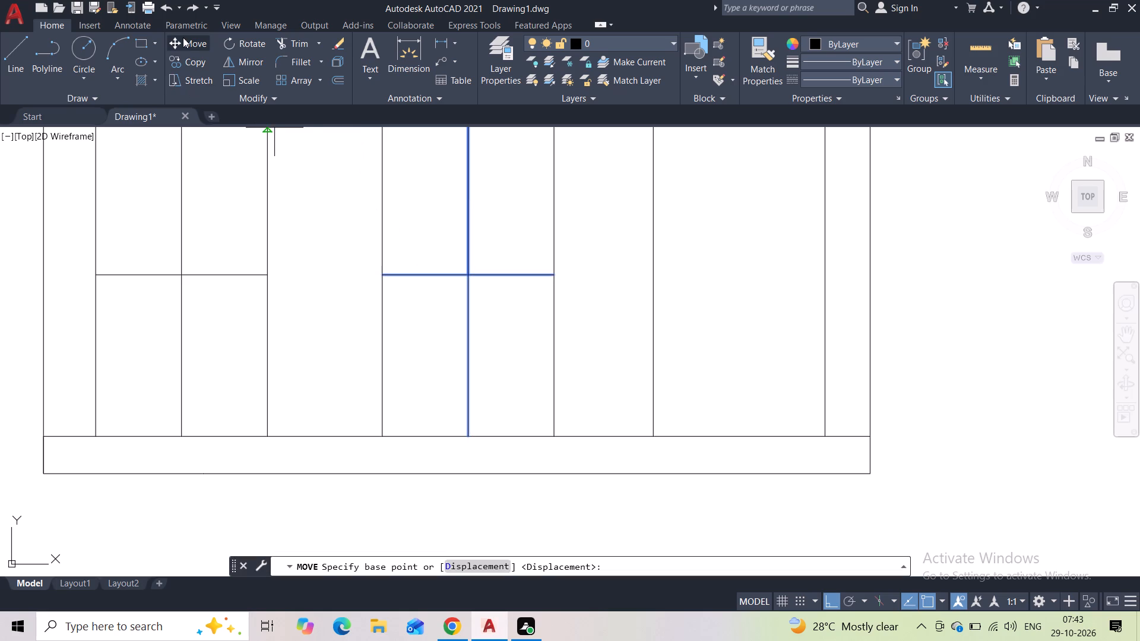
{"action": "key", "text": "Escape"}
Copy the middle panel's cross into the right panel, placing the crossbar's right end on that panel's right vertical line.
{"action": "left_click", "coordinate": [519, 243]}
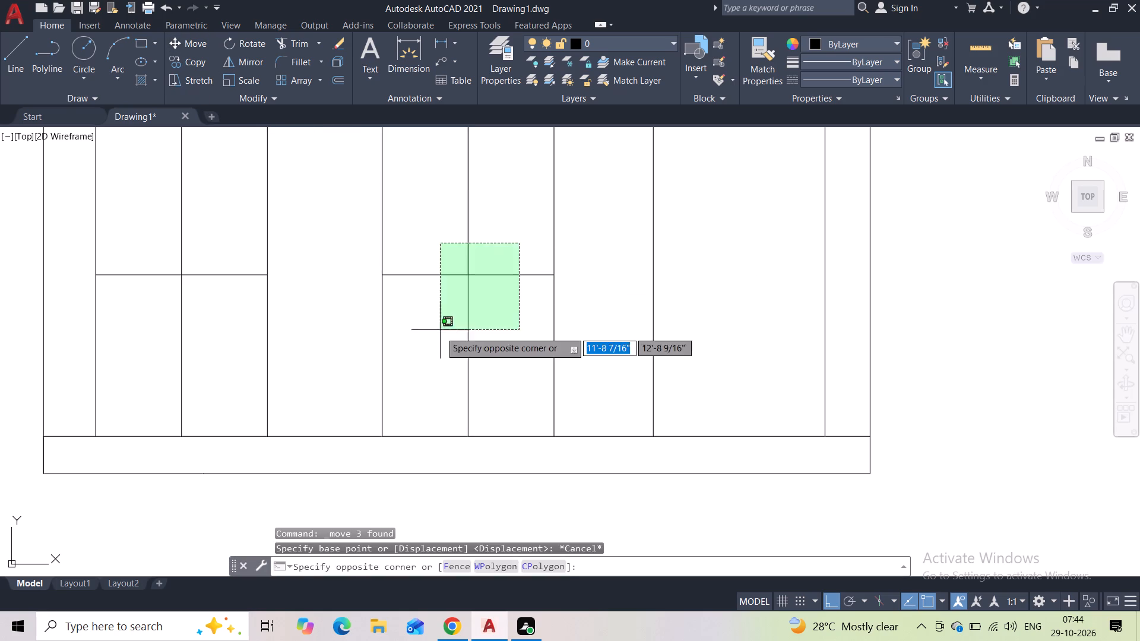
{"action": "left_click", "coordinate": [440, 331]}
{"action": "left_click", "coordinate": [198, 64]}
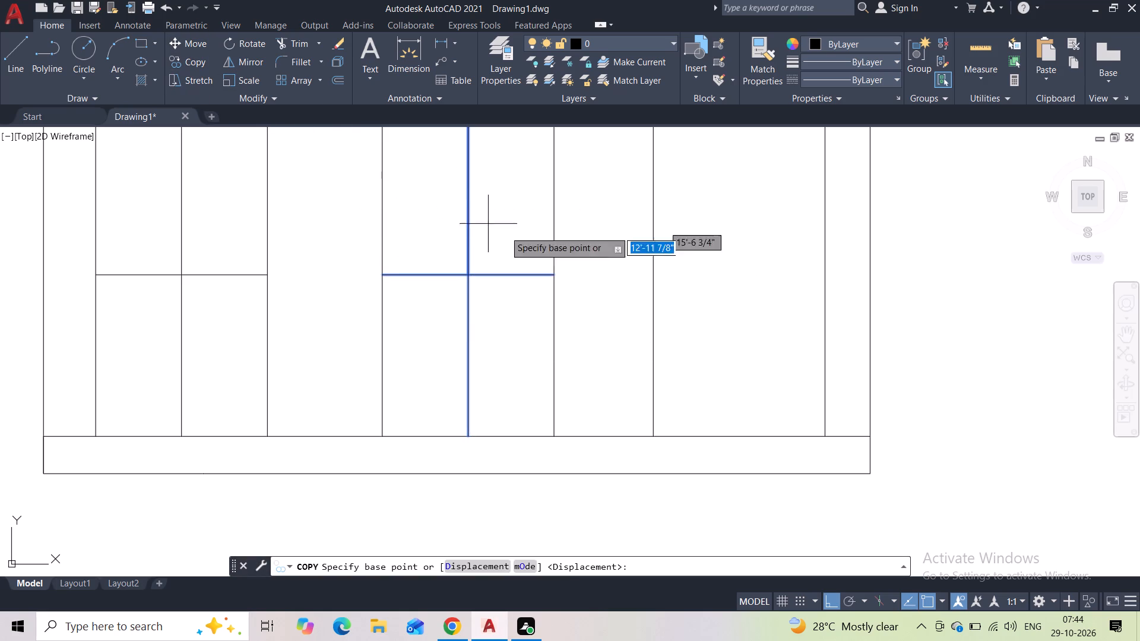
{"action": "left_click", "coordinate": [553, 276]}
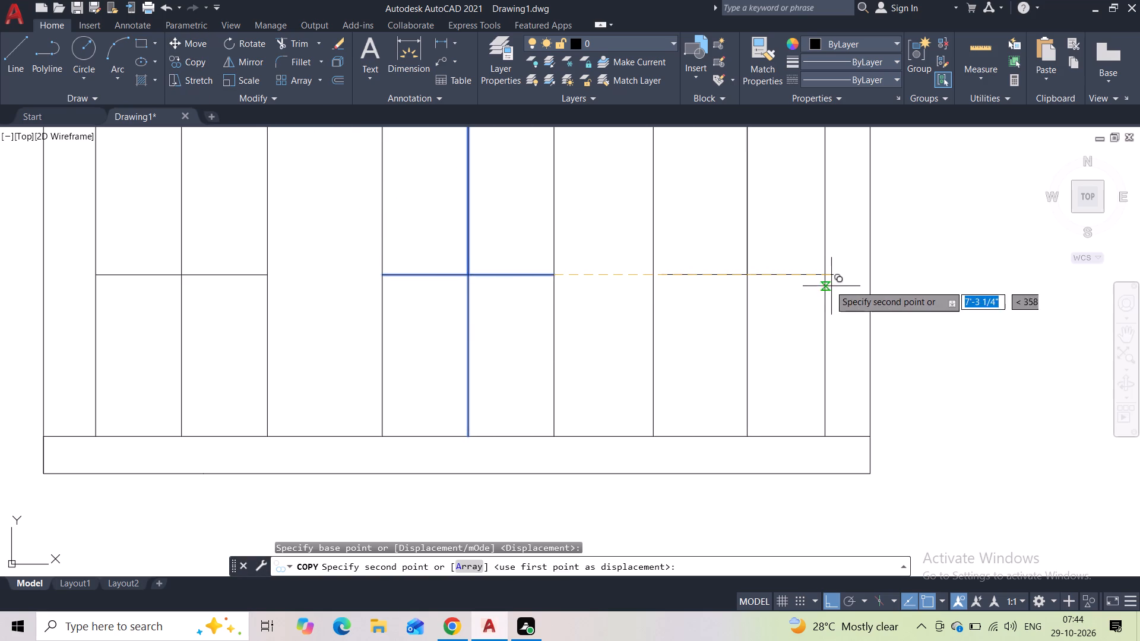
{"action": "left_click", "coordinate": [823, 277]}
{"action": "key", "text": "Escape"}
Delete the horizontal dividing line in the middle panel.
{"action": "scroll", "coordinate": [822, 274], "scroll_direction": "down", "scroll_amount": 3}
{"action": "middle_click_drag", "start_coordinate": [842, 234], "coordinate": [769, 325]}
{"action": "scroll", "coordinate": [768, 325], "scroll_direction": "up", "scroll_amount": 1}
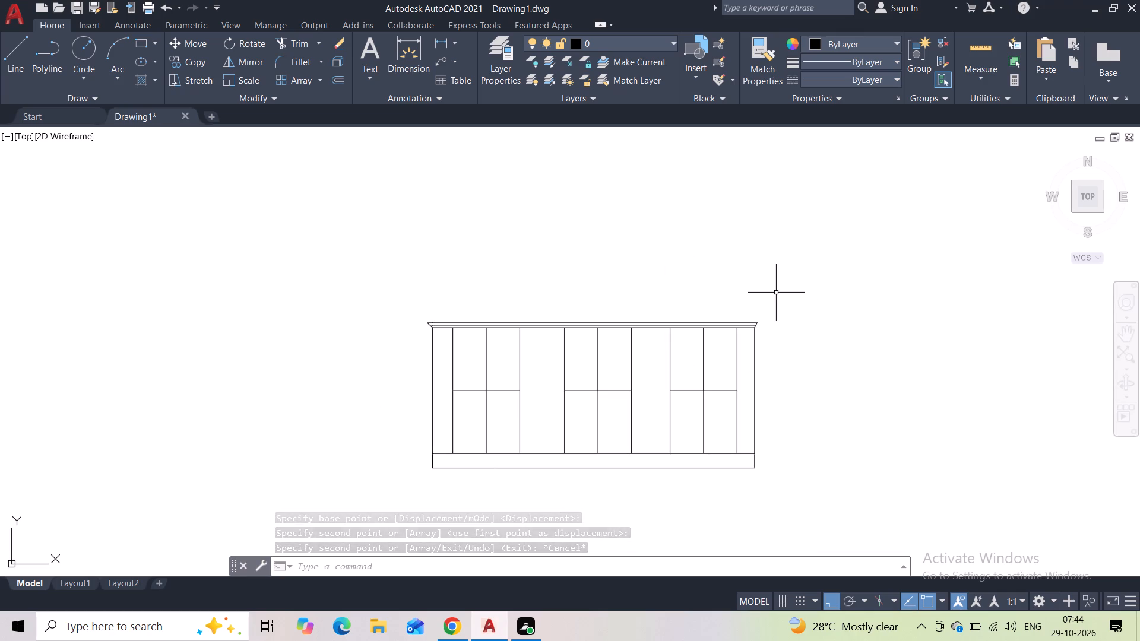
{"action": "middle_click_drag", "start_coordinate": [617, 412], "coordinate": [606, 377]}
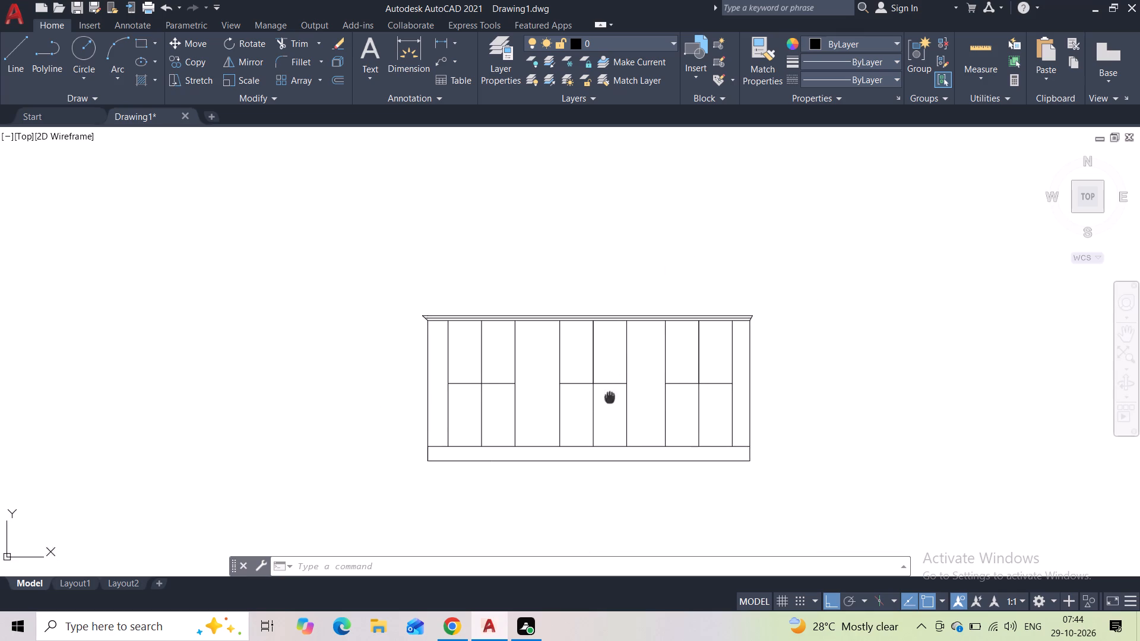
{"action": "middle_click_drag", "start_coordinate": [606, 377], "coordinate": [594, 339]}
{"action": "scroll", "coordinate": [594, 339], "scroll_direction": "up", "scroll_amount": 1}
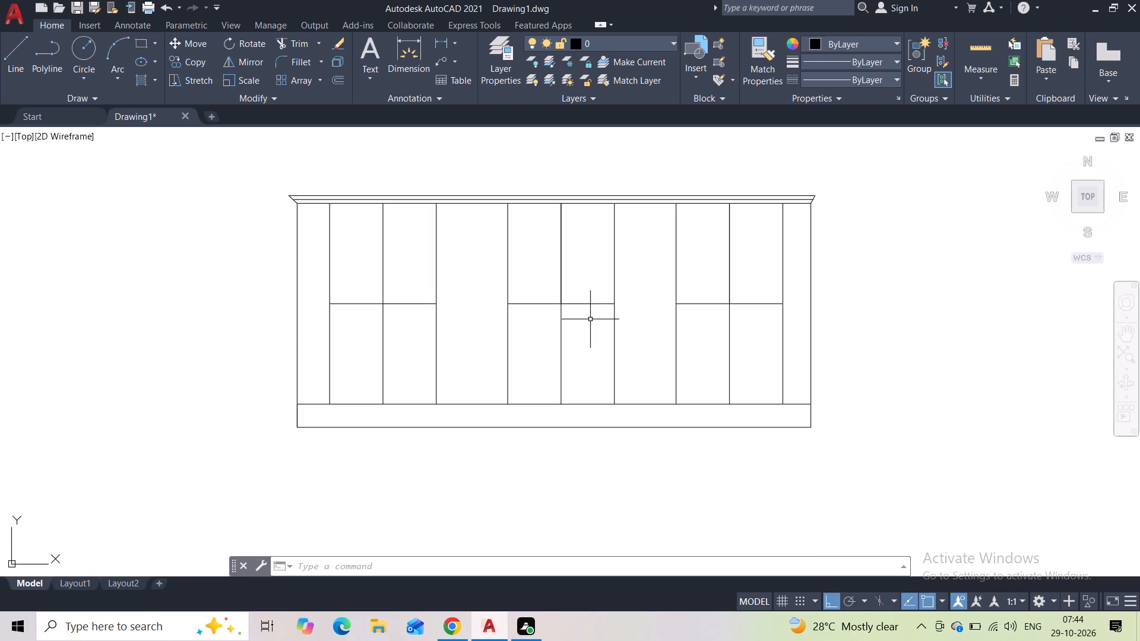
{"action": "scroll", "coordinate": [572, 335], "scroll_direction": "up", "scroll_amount": 1}
{"action": "middle_click_drag", "start_coordinate": [572, 335], "coordinate": [560, 325]}
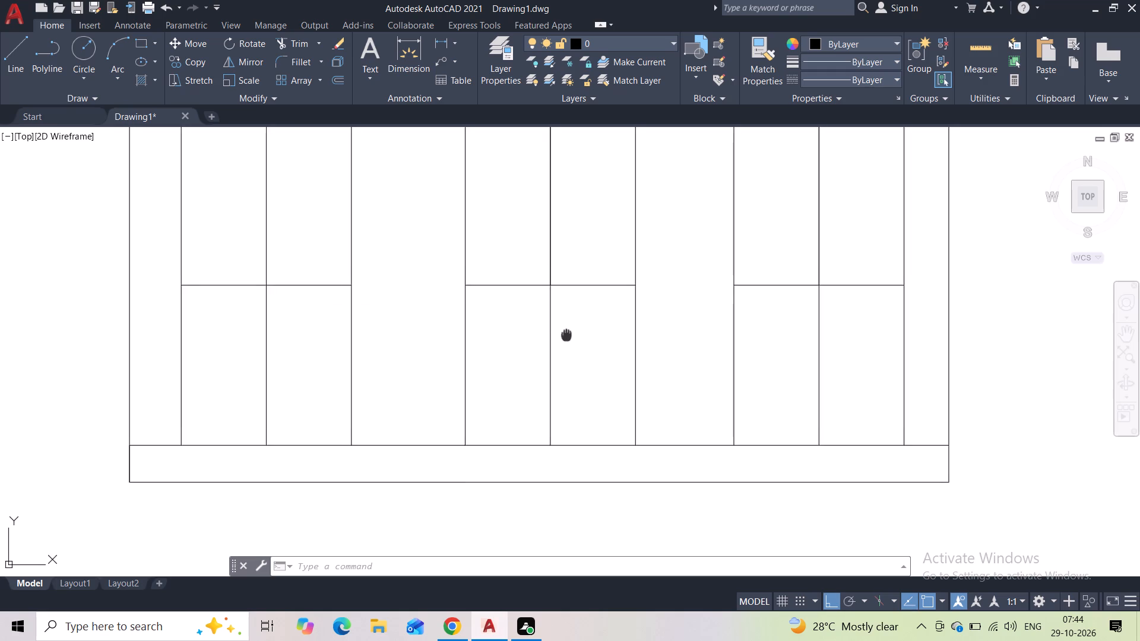
{"action": "middle_click_drag", "start_coordinate": [560, 325], "coordinate": [554, 311]}
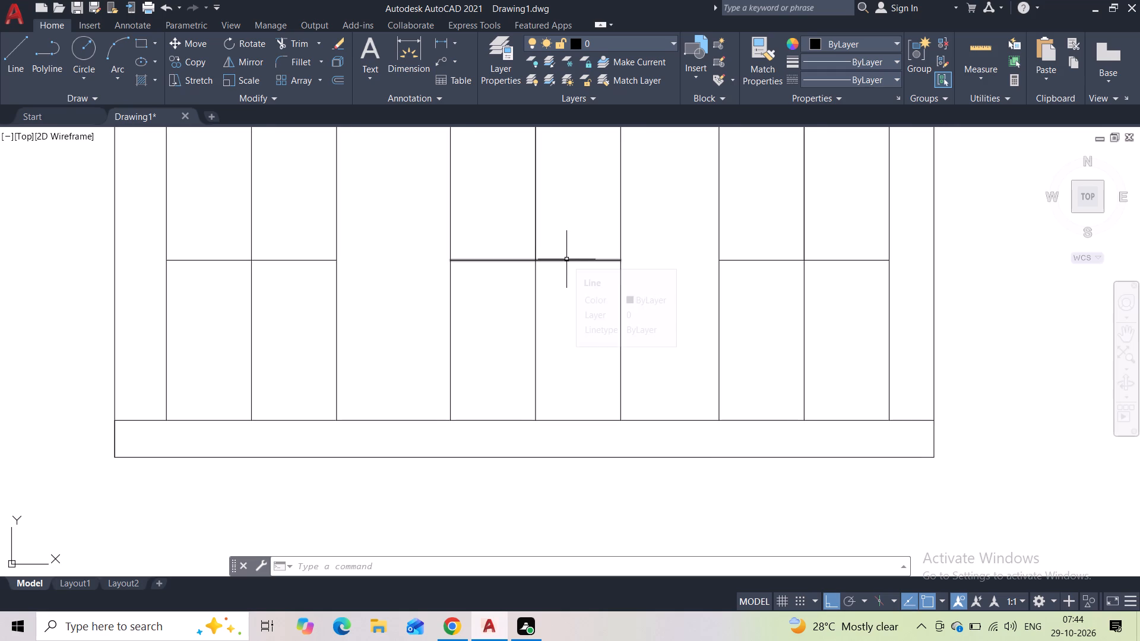
{"action": "left_click", "coordinate": [566, 259]}
{"action": "key", "text": "Delete"}
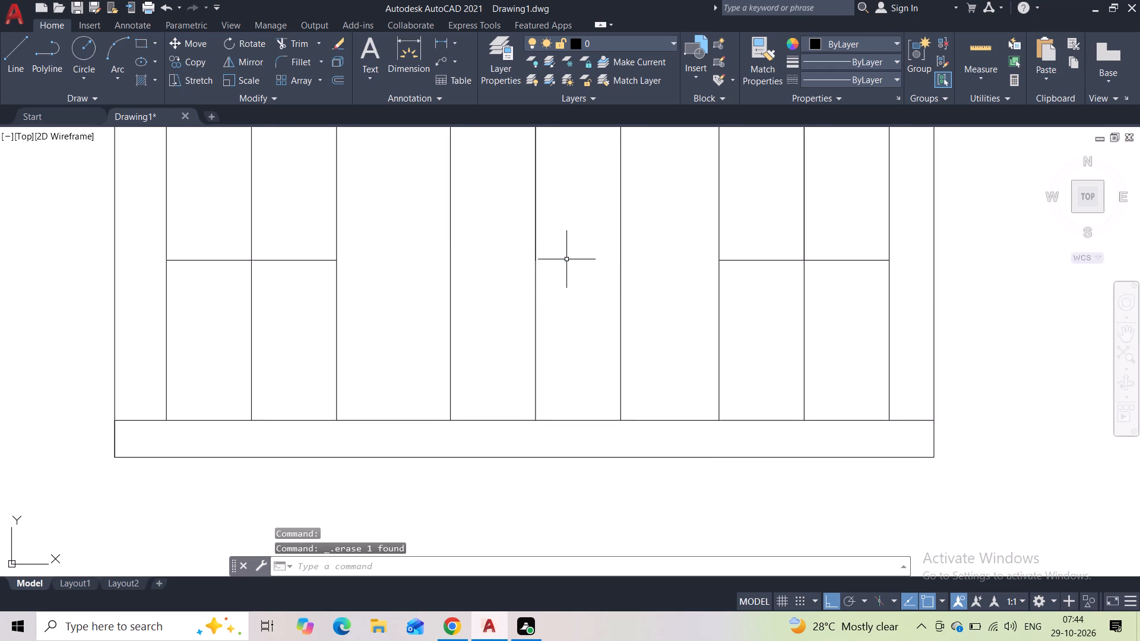
Draw a door rectangle about 2'-7 5/8" wide and 6'-0 5/8" high across the middle panel's centre line, standing on the base band.
{"action": "left_click", "coordinate": [137, 43]}
{"action": "left_click", "coordinate": [487, 415]}
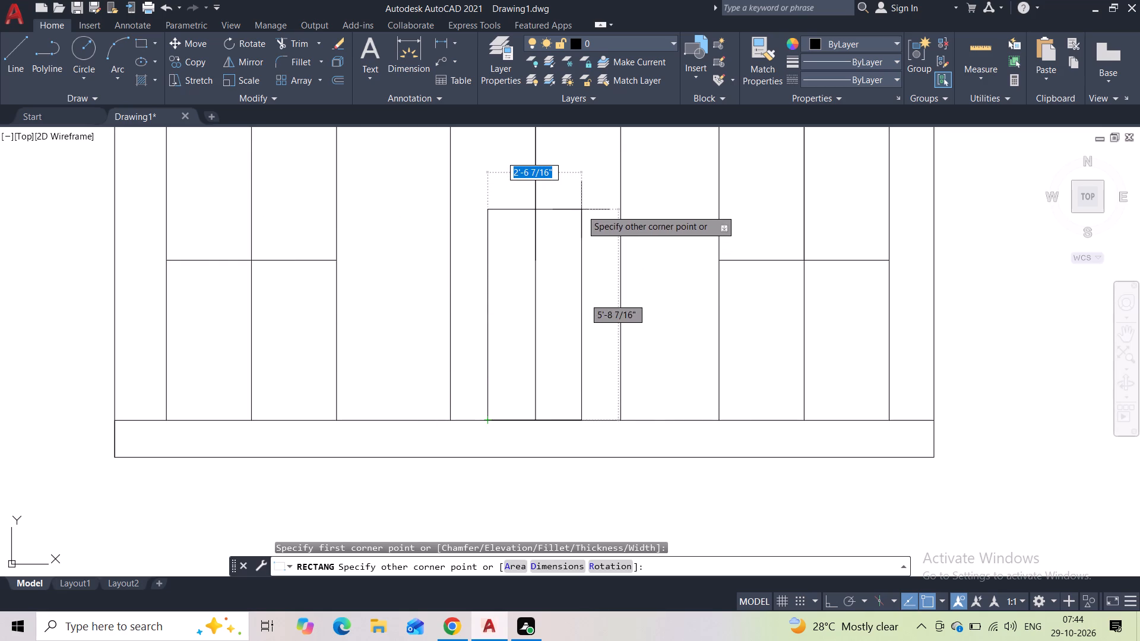
{"action": "middle_click_drag", "start_coordinate": [581, 191], "coordinate": [574, 227]}
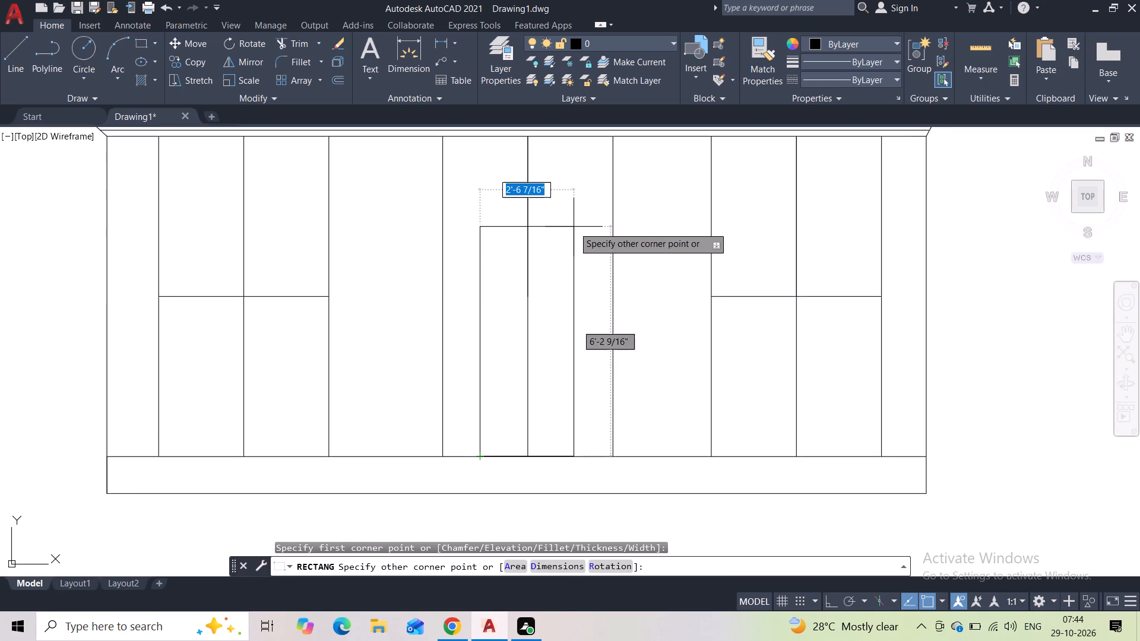
{"action": "scroll", "coordinate": [574, 227], "scroll_direction": "down", "scroll_amount": 1}
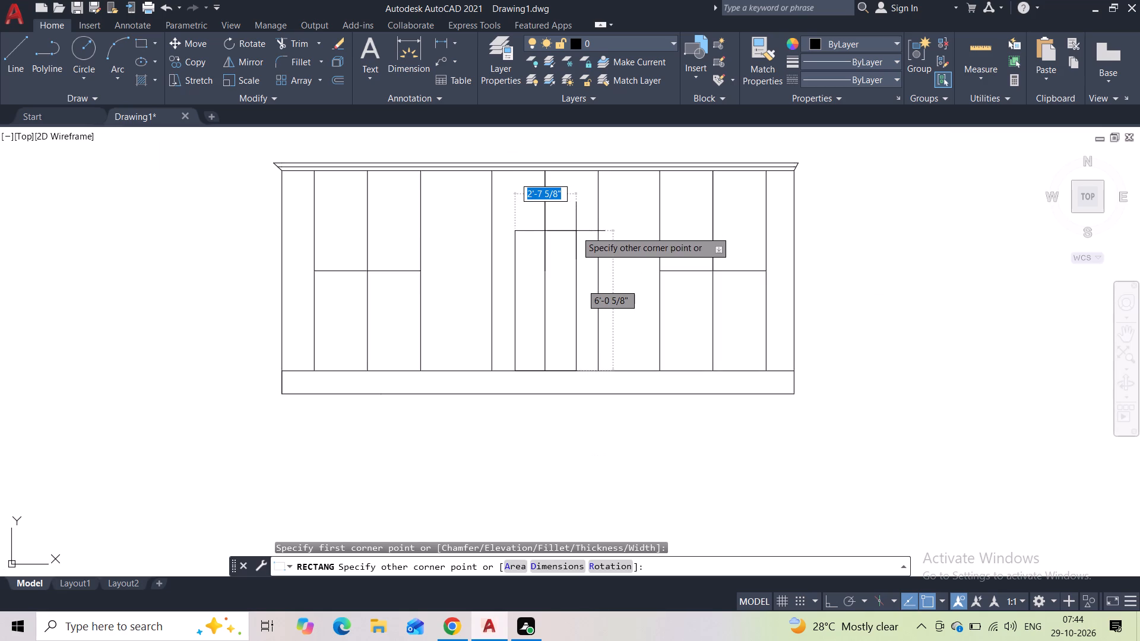
{"action": "left_click", "coordinate": [576, 231]}
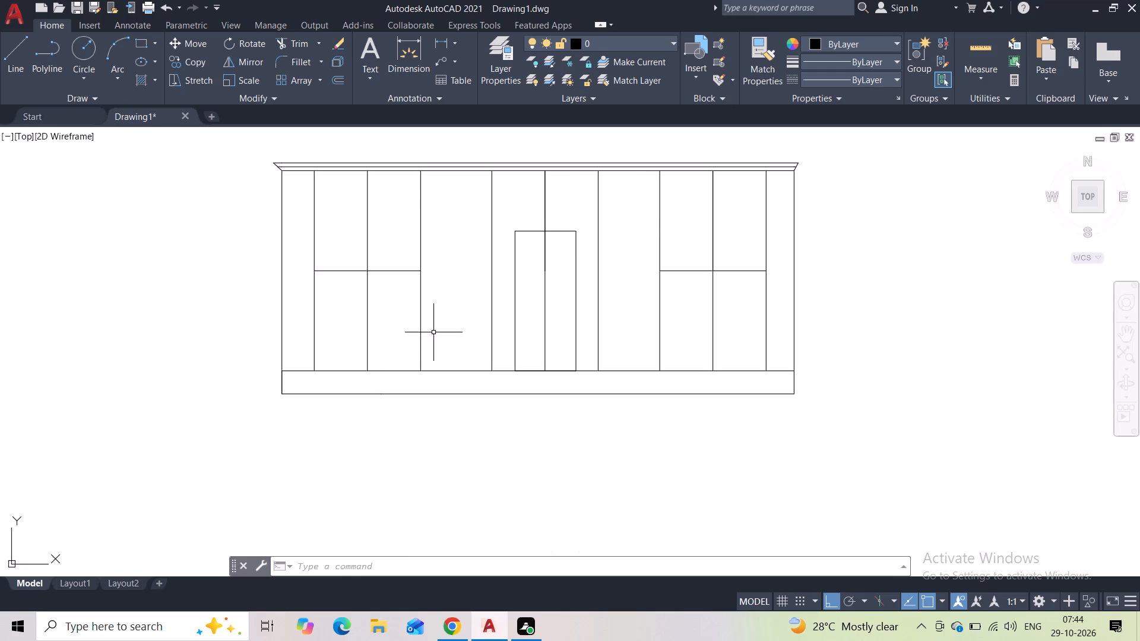
Widen the door rectangle by stretching its right and left edges slightly outward.
{"action": "scroll", "coordinate": [585, 264], "scroll_direction": "up", "scroll_amount": 2}
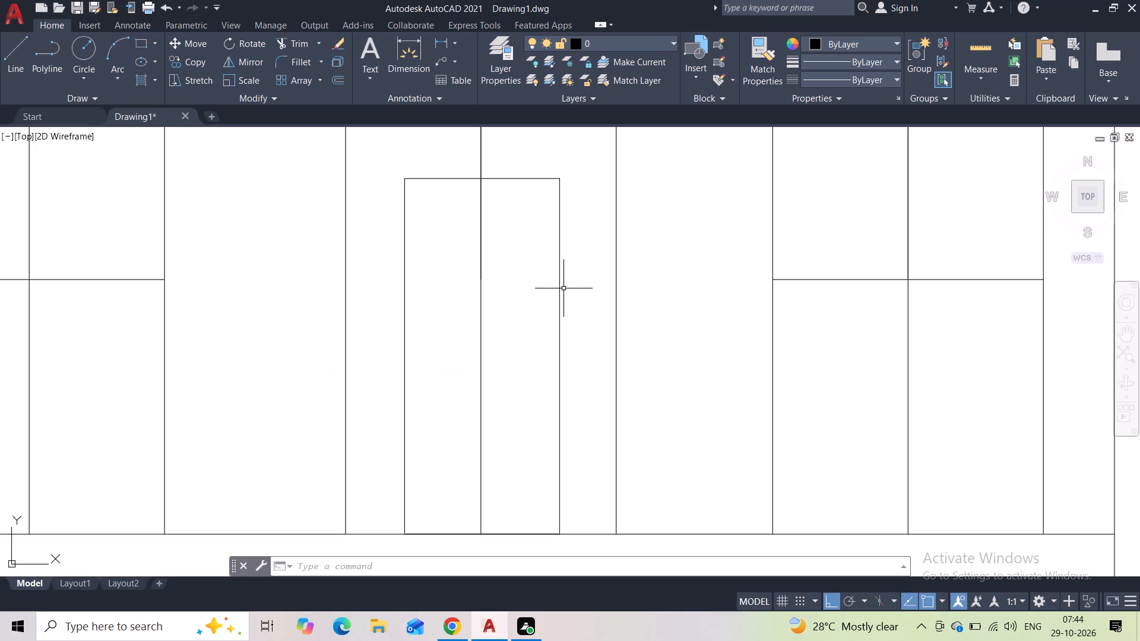
{"action": "left_click", "coordinate": [561, 289]}
{"action": "left_click", "coordinate": [561, 357]}
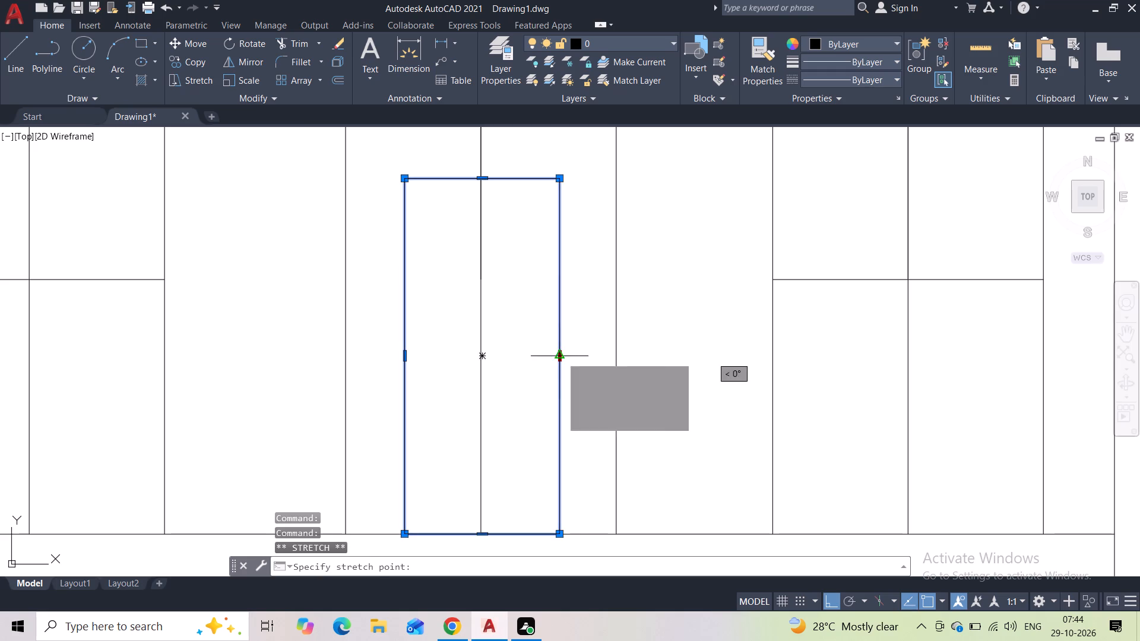
{"action": "left_click", "coordinate": [577, 356]}
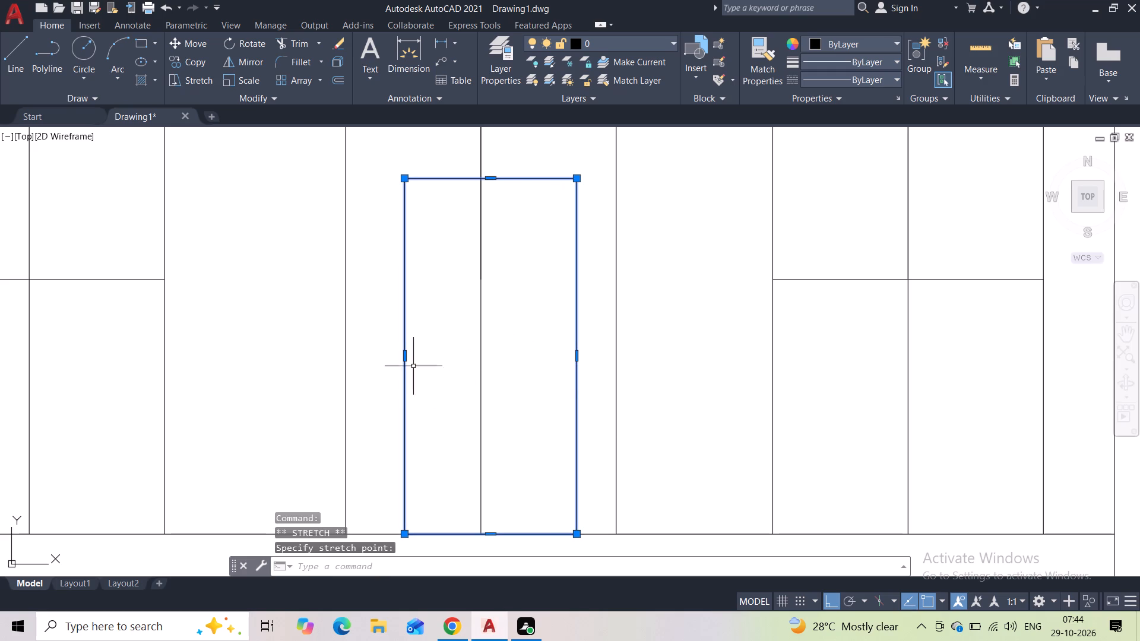
{"action": "left_click", "coordinate": [407, 358]}
{"action": "left_click", "coordinate": [392, 362]}
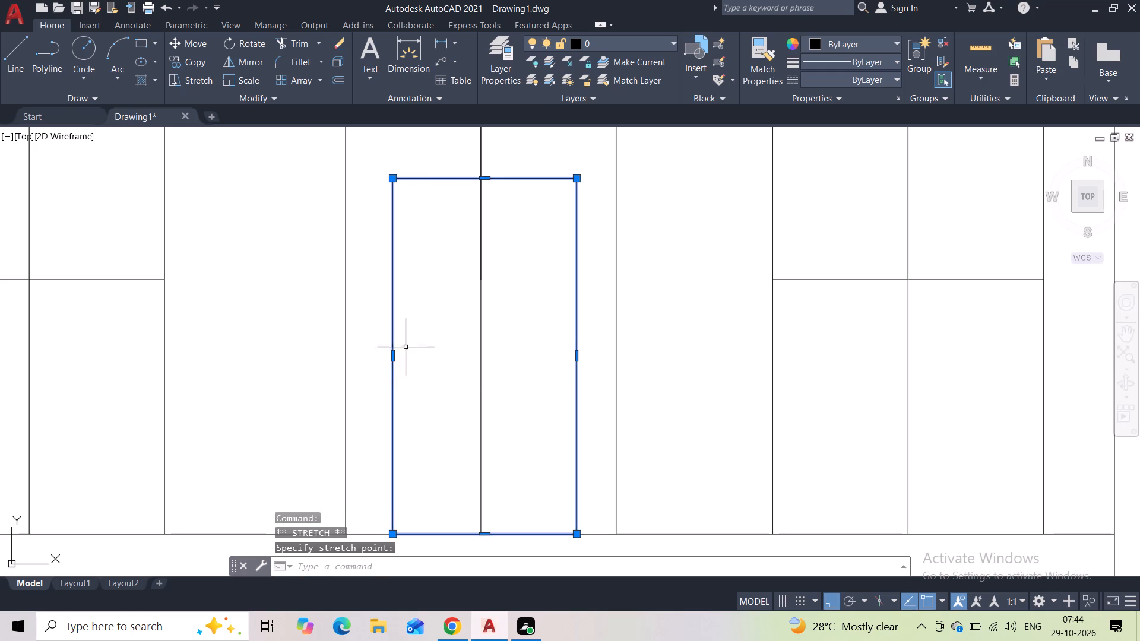
{"action": "key", "text": "Escape"}
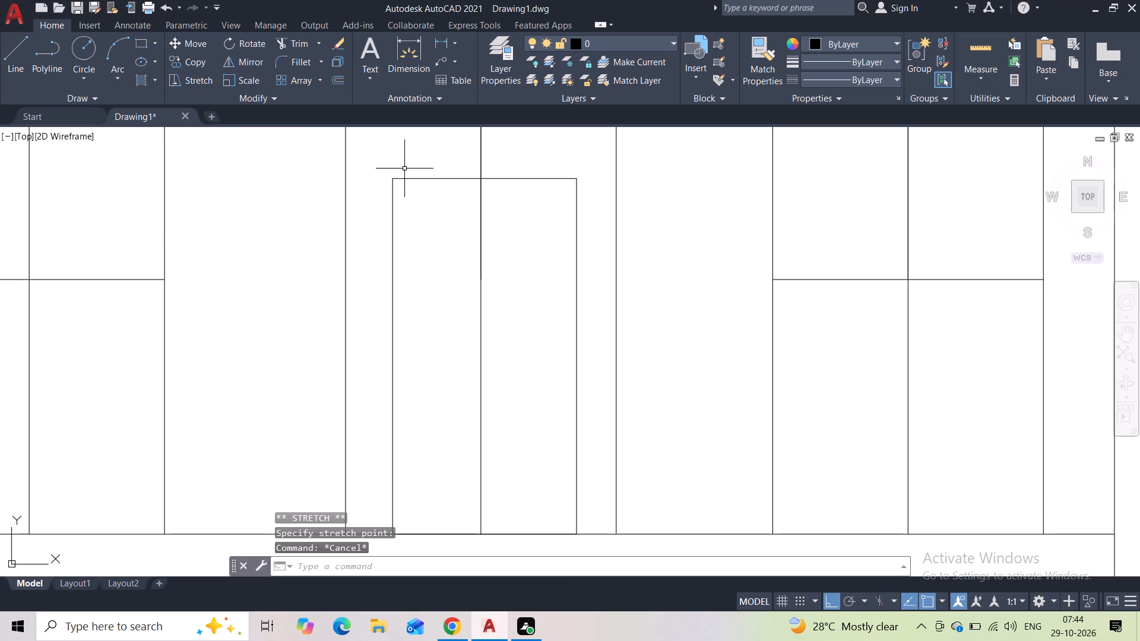
Offset the door rectangle 2" inward to form the inner frame outline.
{"action": "left_click", "coordinate": [405, 171]}
{"action": "left_click", "coordinate": [399, 215]}
{"action": "left_click", "coordinate": [333, 85]}
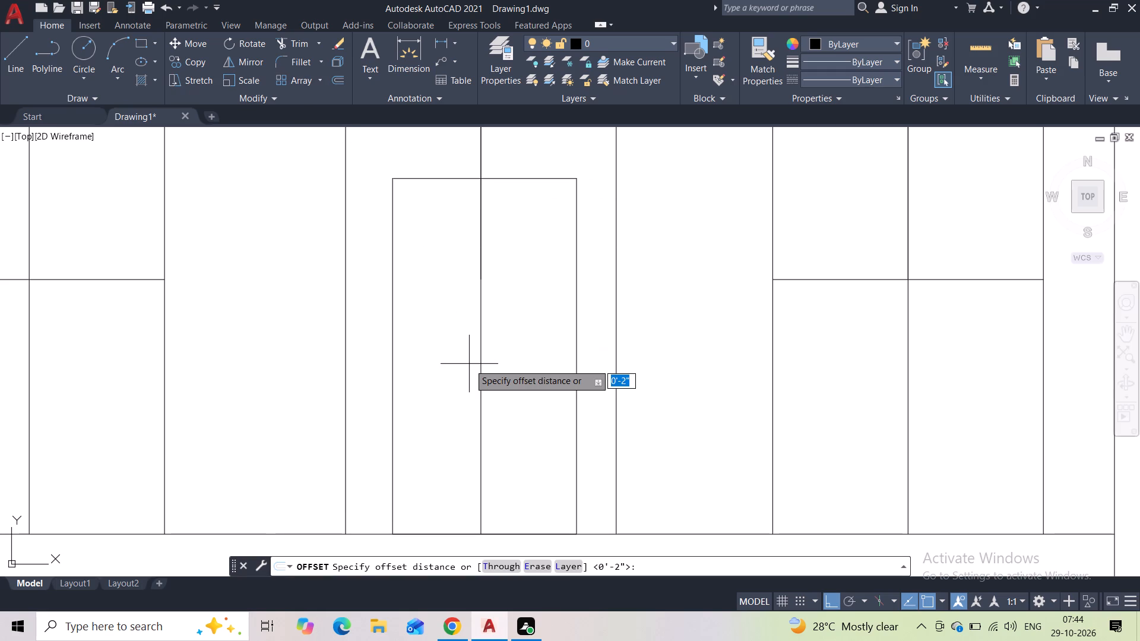
{"action": "type", "text": "2\""}
{"action": "key", "text": "Return"}
{"action": "key", "text": "apostrophe"}
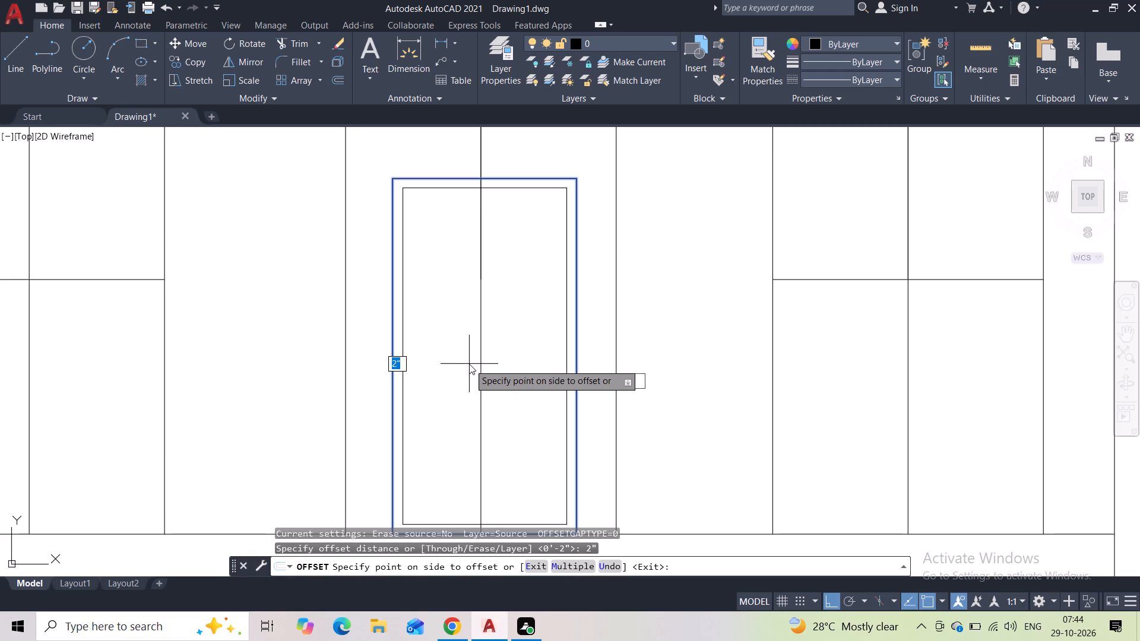
{"action": "left_click", "coordinate": [469, 363]}
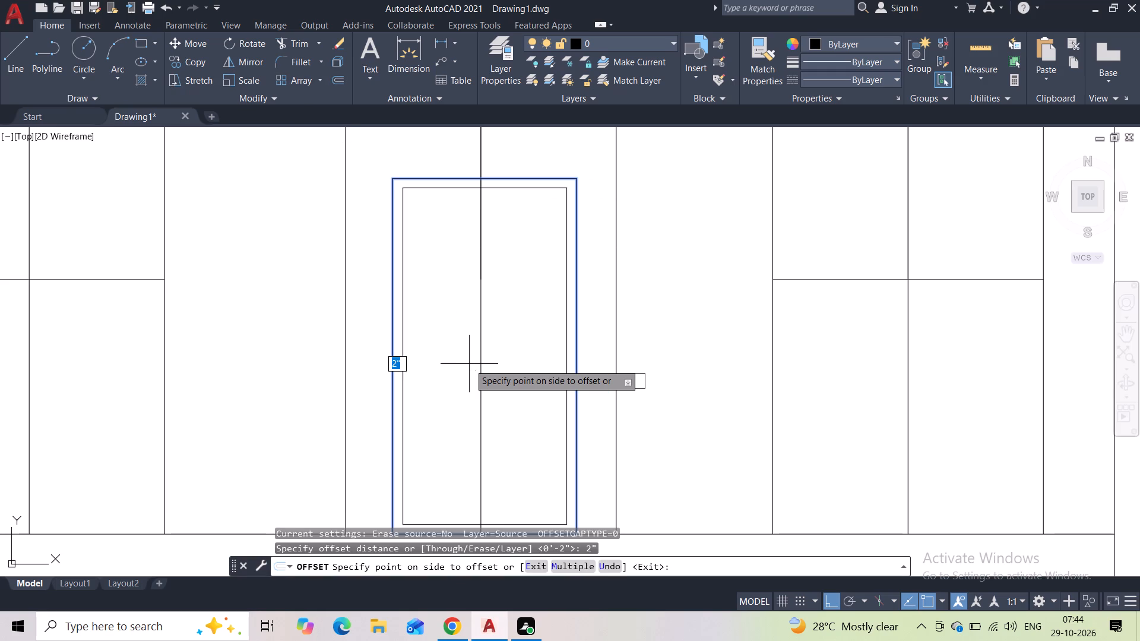
{"action": "left_click", "coordinate": [467, 361]}
{"action": "scroll", "coordinate": [471, 341], "scroll_direction": "down", "scroll_amount": 2}
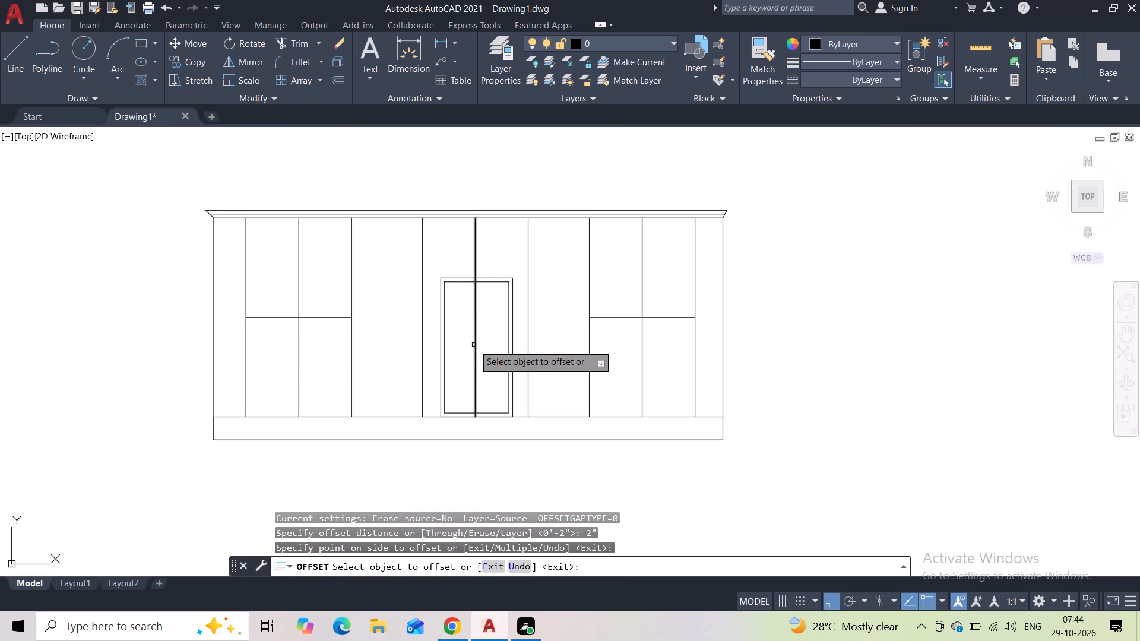
{"action": "scroll", "coordinate": [476, 375], "scroll_direction": "up", "scroll_amount": 1}
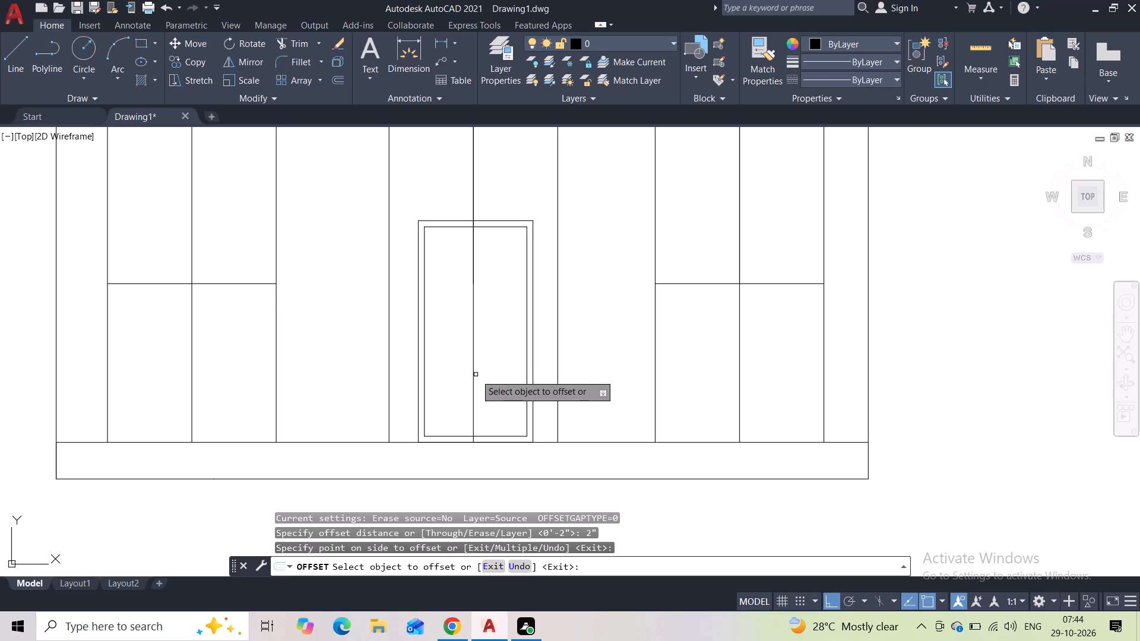
{"action": "middle_click_drag", "start_coordinate": [463, 339], "coordinate": [452, 318]}
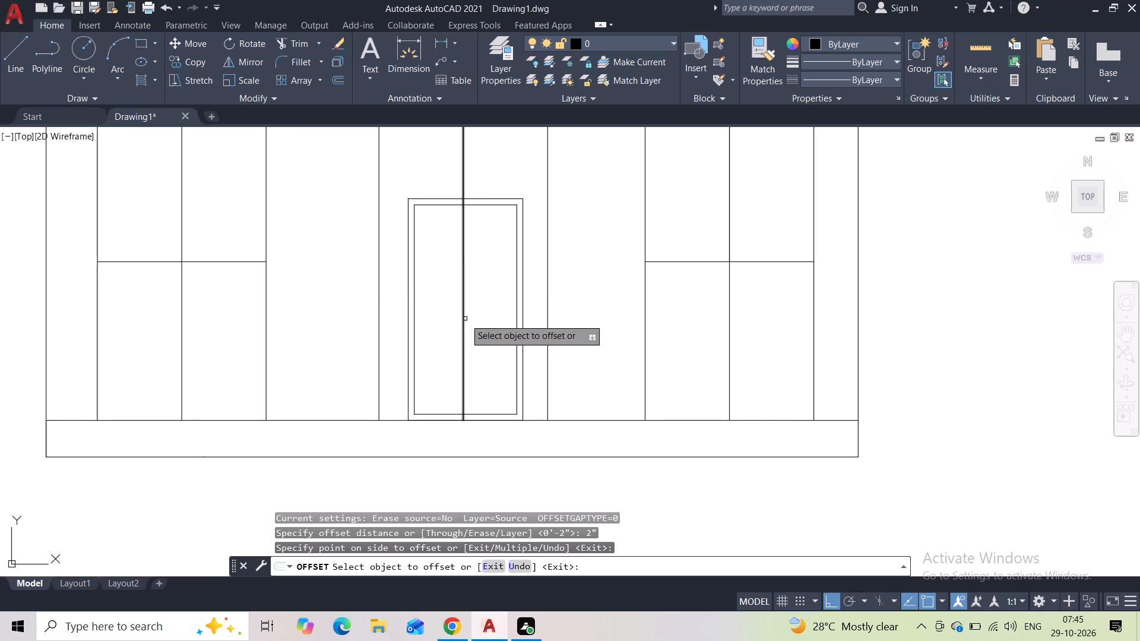
{"action": "key", "text": "Escape"}
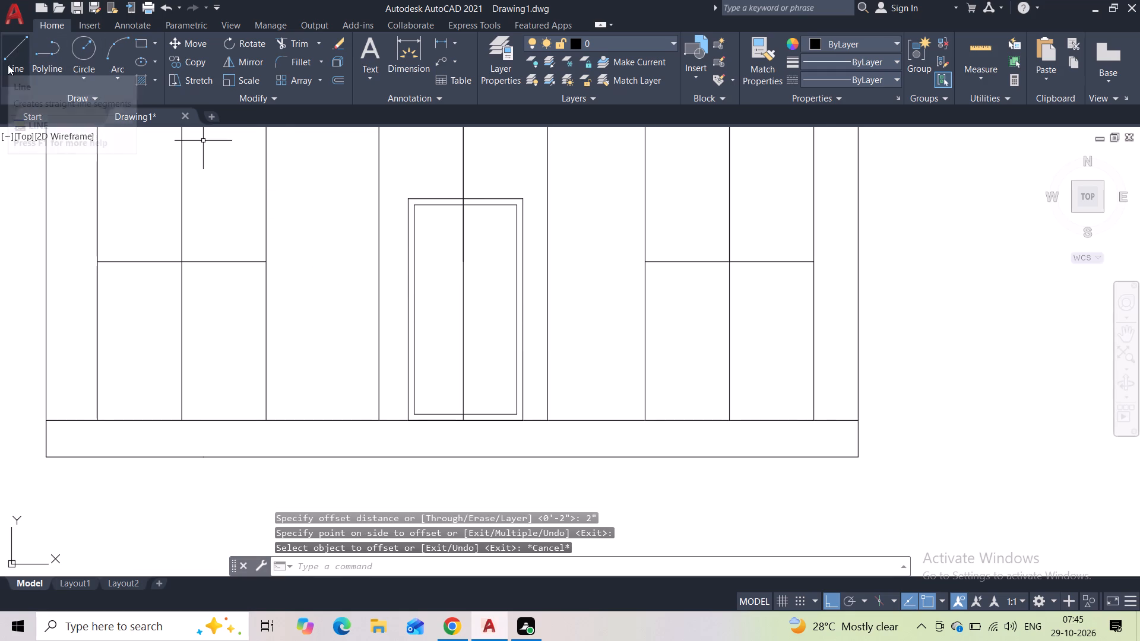
Draw a 1" horizontal line leftward from the centre vertical line, just below the inner rectangle's top edge.
{"action": "left_click", "coordinate": [8, 65]}
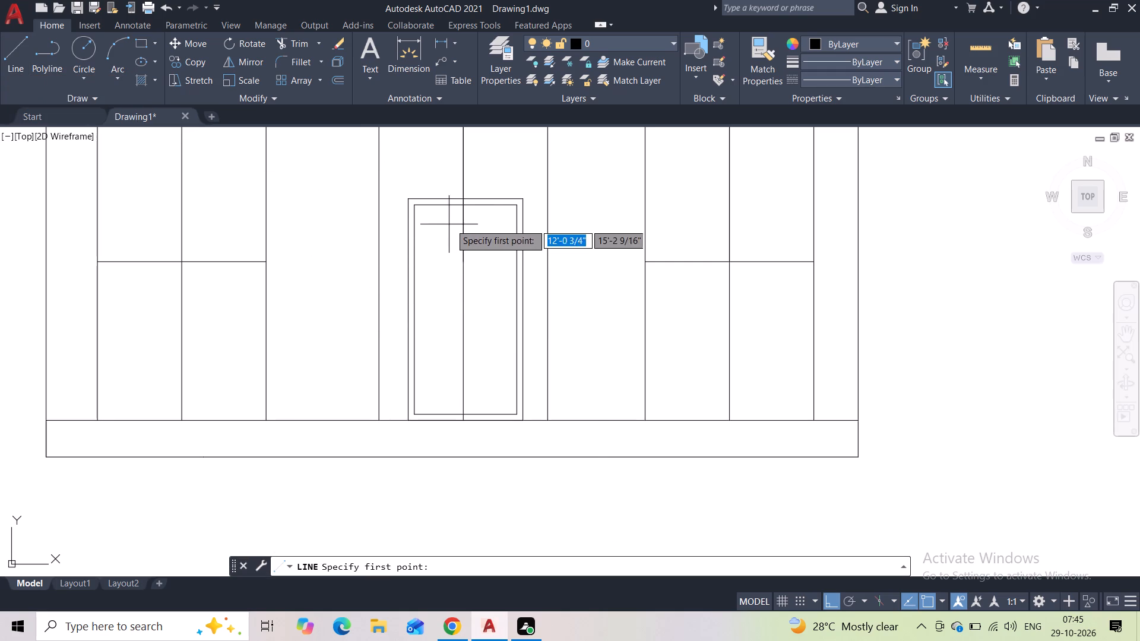
{"action": "scroll", "coordinate": [461, 211], "scroll_direction": "up", "scroll_amount": 3}
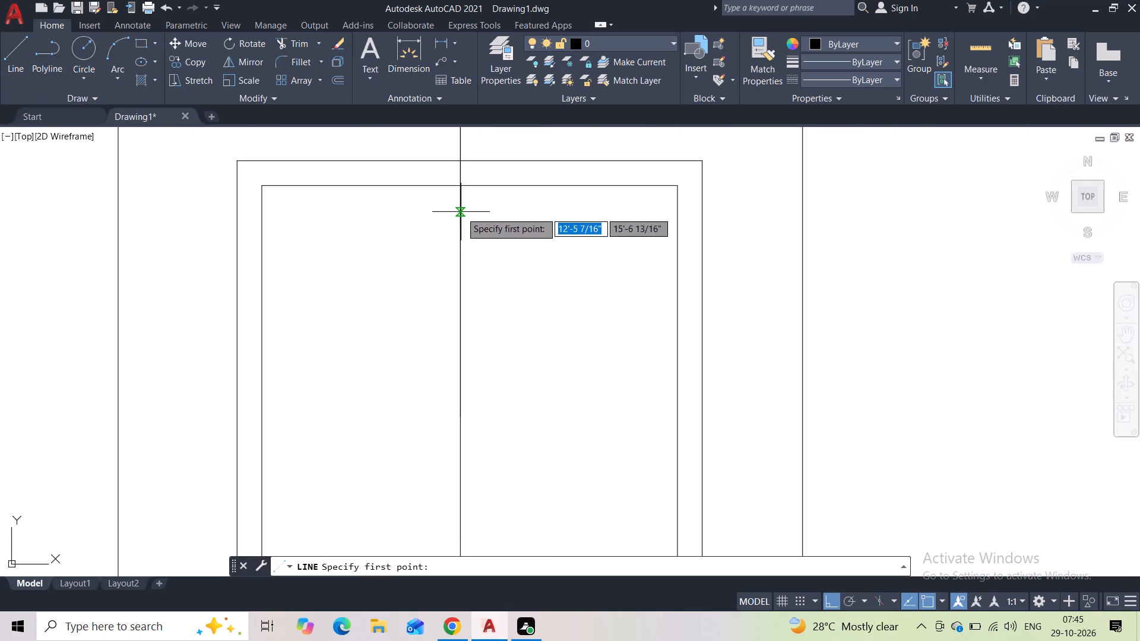
{"action": "left_click", "coordinate": [463, 203]}
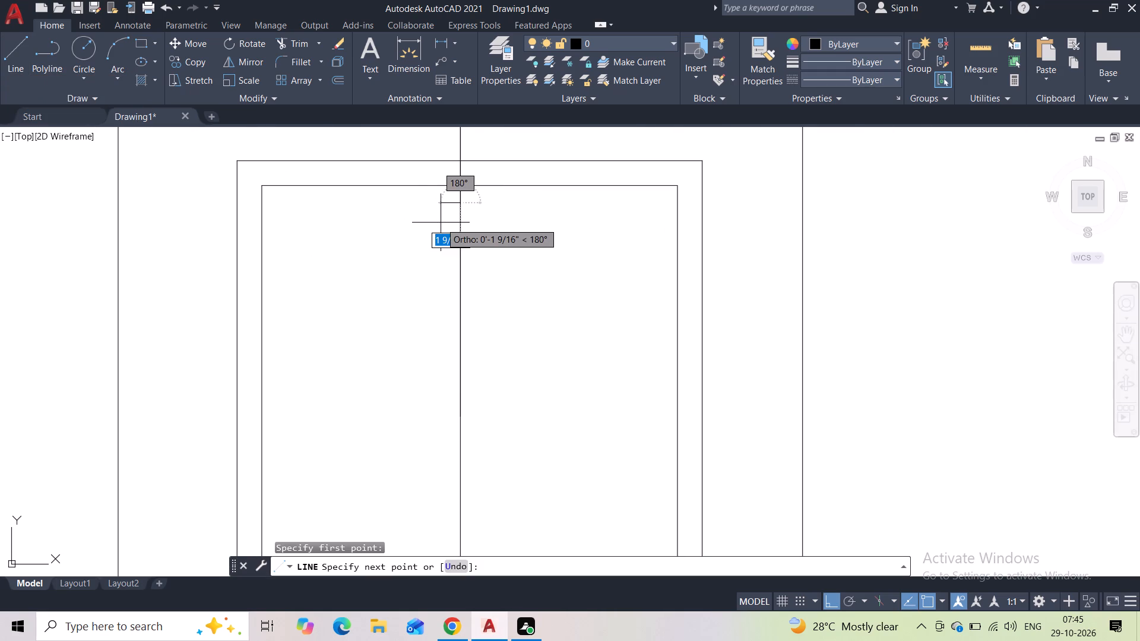
{"action": "type", "text": "1\""}
{"action": "key", "text": "Return"}
{"action": "key", "text": "Escape"}
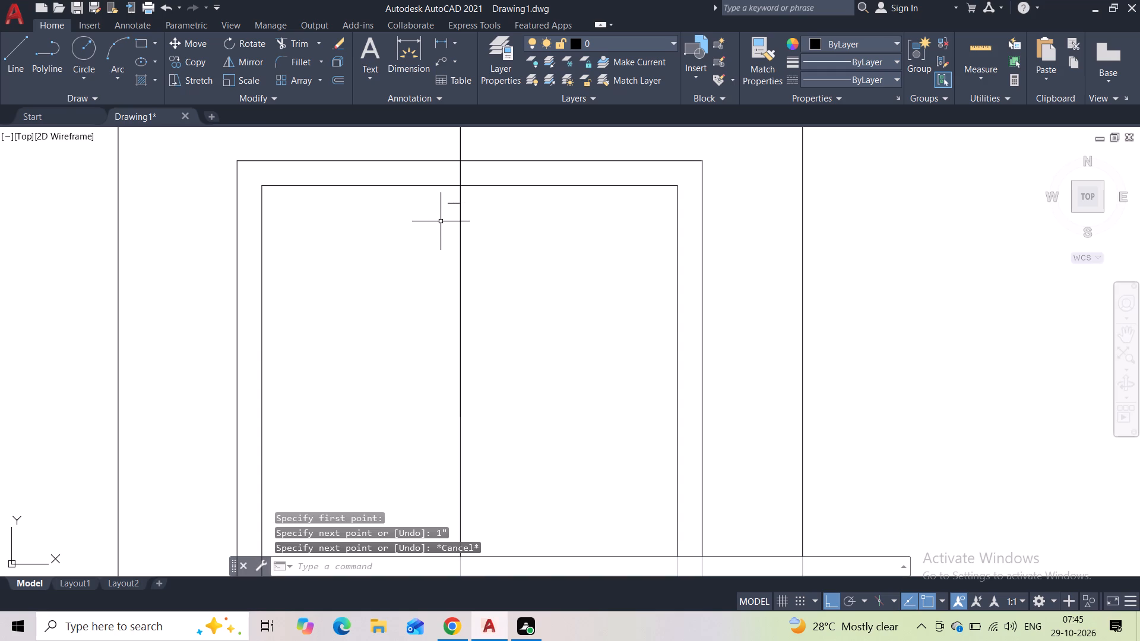
Draw a vertical line from the 1" line's left end up to the inner rectangle's top edge.
{"action": "scroll", "coordinate": [441, 210], "scroll_direction": "up", "scroll_amount": 2}
{"action": "key", "text": "space"}
{"action": "left_click", "coordinate": [454, 191]}
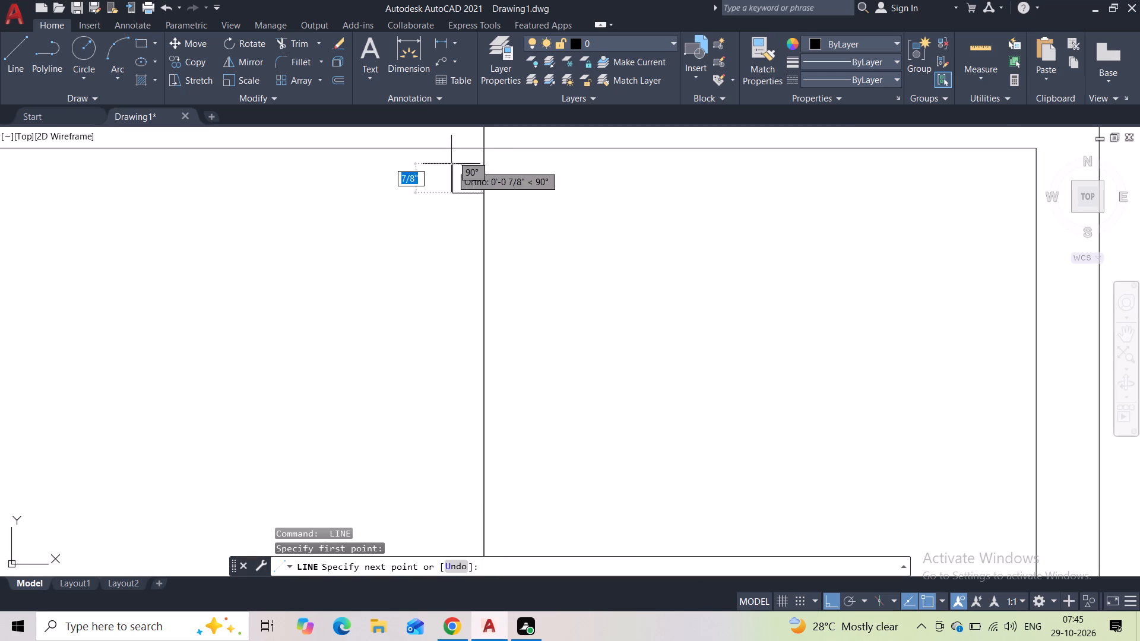
{"action": "left_click", "coordinate": [451, 151]}
{"action": "key", "text": "Escape"}
Draw a vertical line from the 1" line's left end down to the inner rectangle's bottom edge.
{"action": "key", "text": "space"}
{"action": "left_click", "coordinate": [454, 195]}
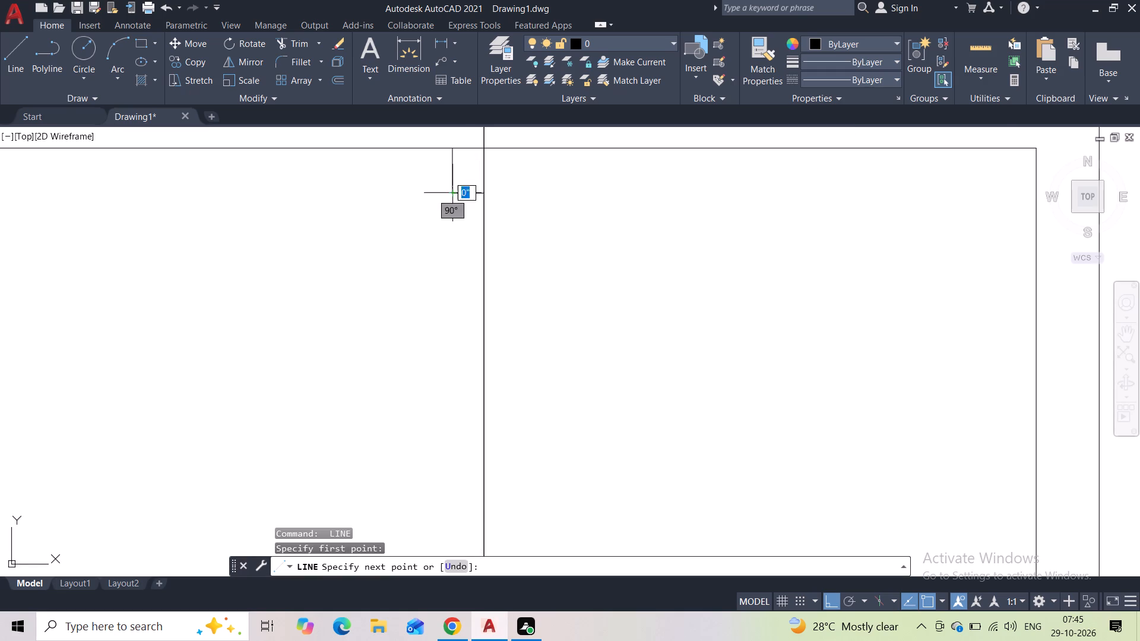
{"action": "scroll", "coordinate": [458, 287], "scroll_direction": "down", "scroll_amount": 3}
{"action": "middle_click_drag", "start_coordinate": [456, 302], "coordinate": [442, 188]}
{"action": "scroll", "coordinate": [425, 357], "scroll_direction": "down", "scroll_amount": 1}
{"action": "middle_click_drag", "start_coordinate": [425, 360], "coordinate": [410, 180]}
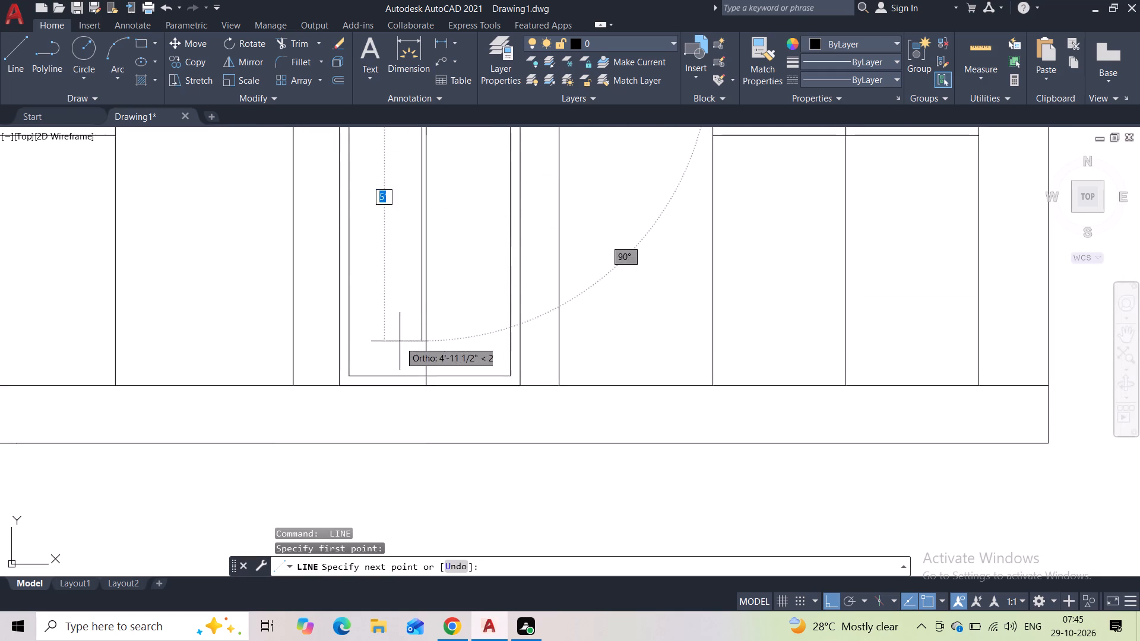
{"action": "scroll", "coordinate": [403, 350], "scroll_direction": "up", "scroll_amount": 1}
{"action": "left_click", "coordinate": [426, 394]}
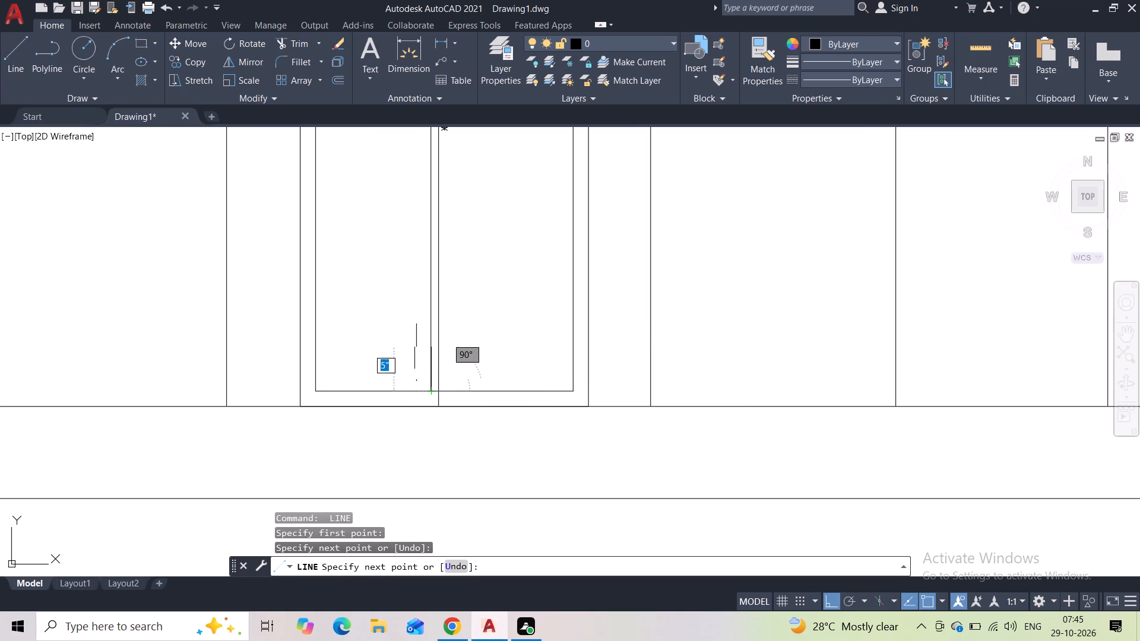
{"action": "key", "text": "Escape"}
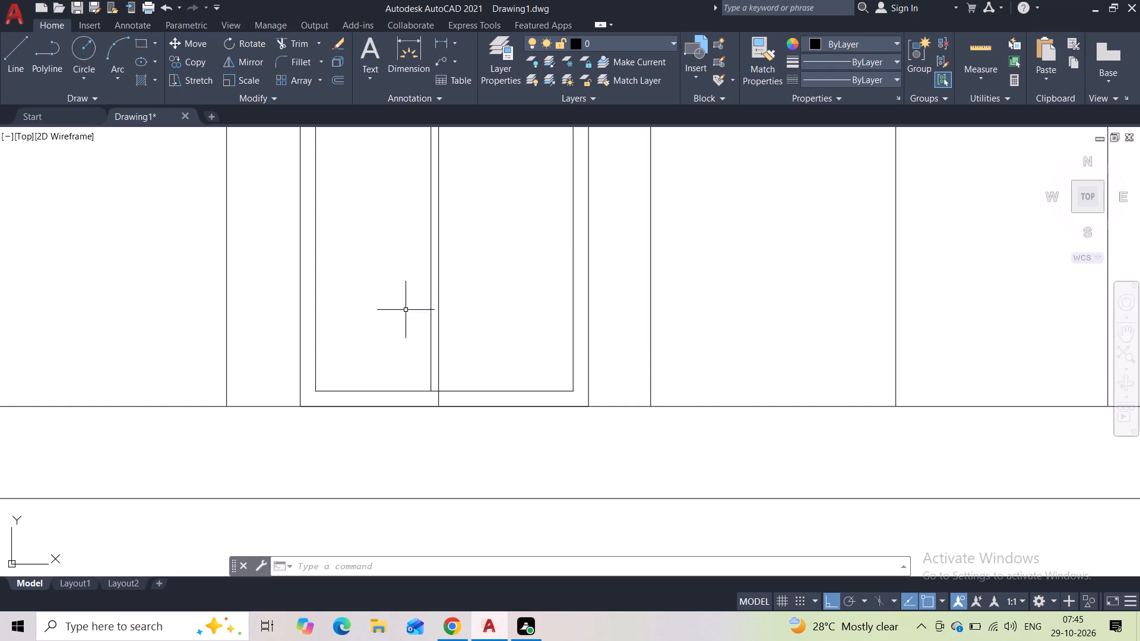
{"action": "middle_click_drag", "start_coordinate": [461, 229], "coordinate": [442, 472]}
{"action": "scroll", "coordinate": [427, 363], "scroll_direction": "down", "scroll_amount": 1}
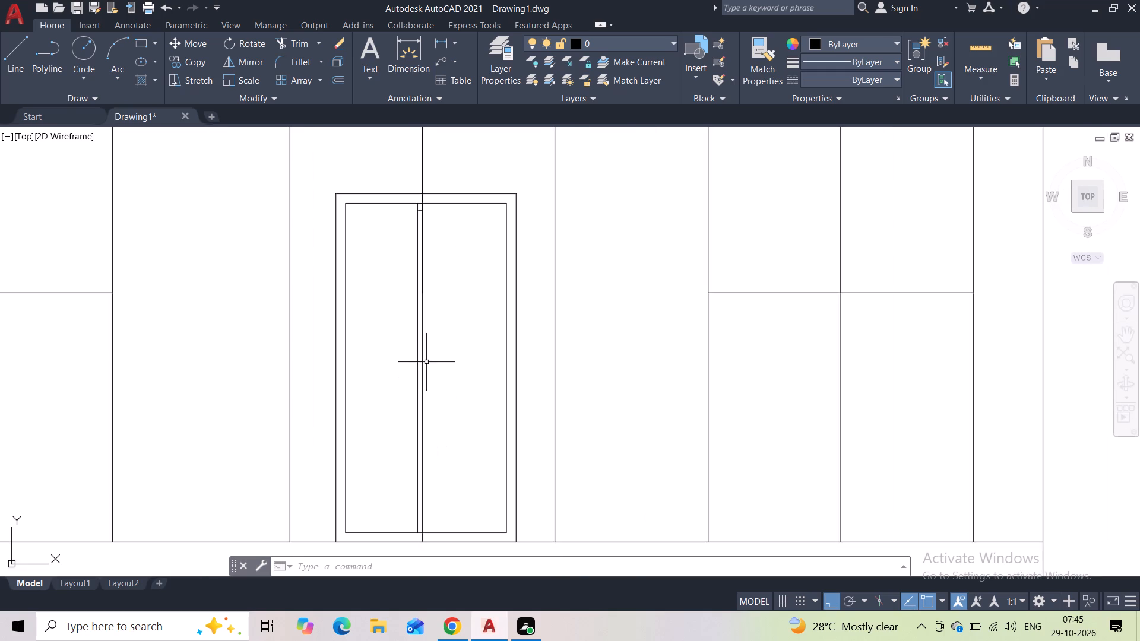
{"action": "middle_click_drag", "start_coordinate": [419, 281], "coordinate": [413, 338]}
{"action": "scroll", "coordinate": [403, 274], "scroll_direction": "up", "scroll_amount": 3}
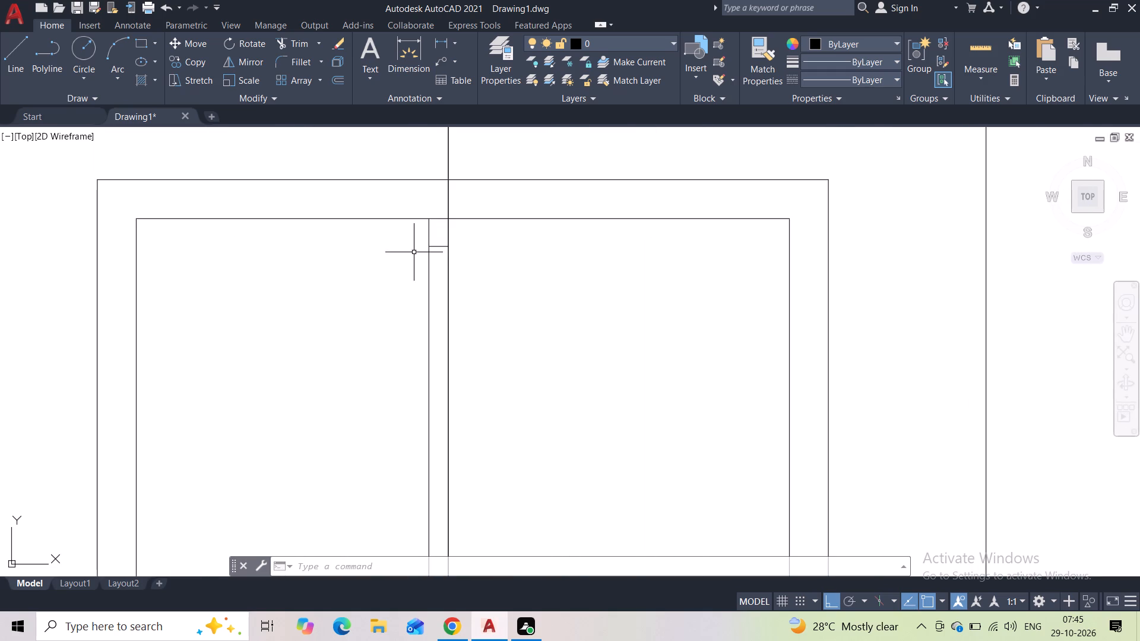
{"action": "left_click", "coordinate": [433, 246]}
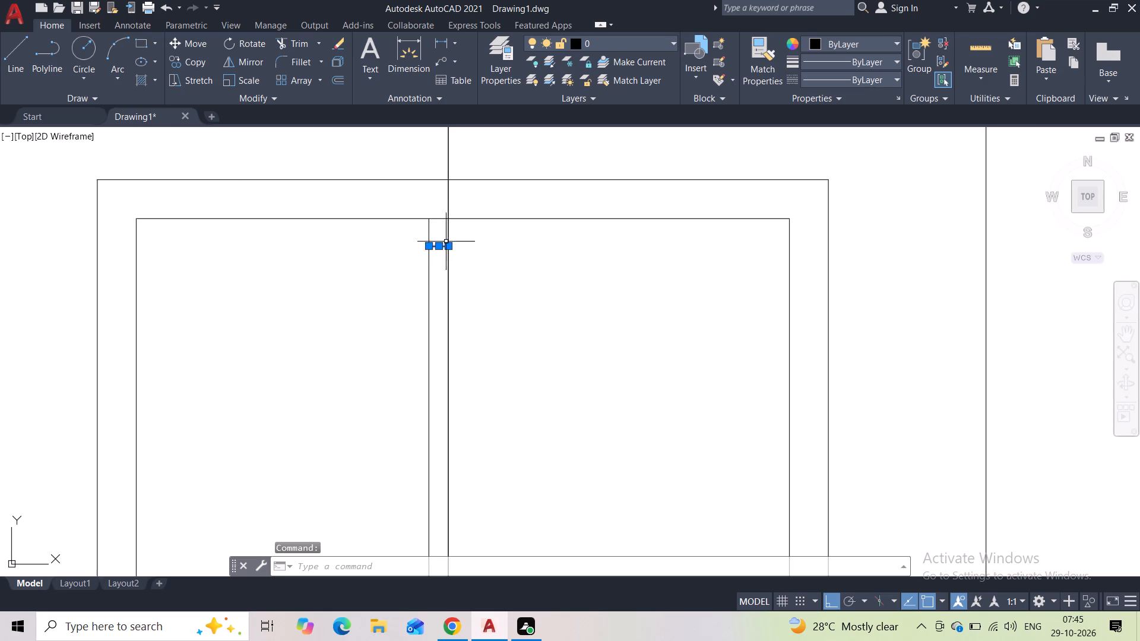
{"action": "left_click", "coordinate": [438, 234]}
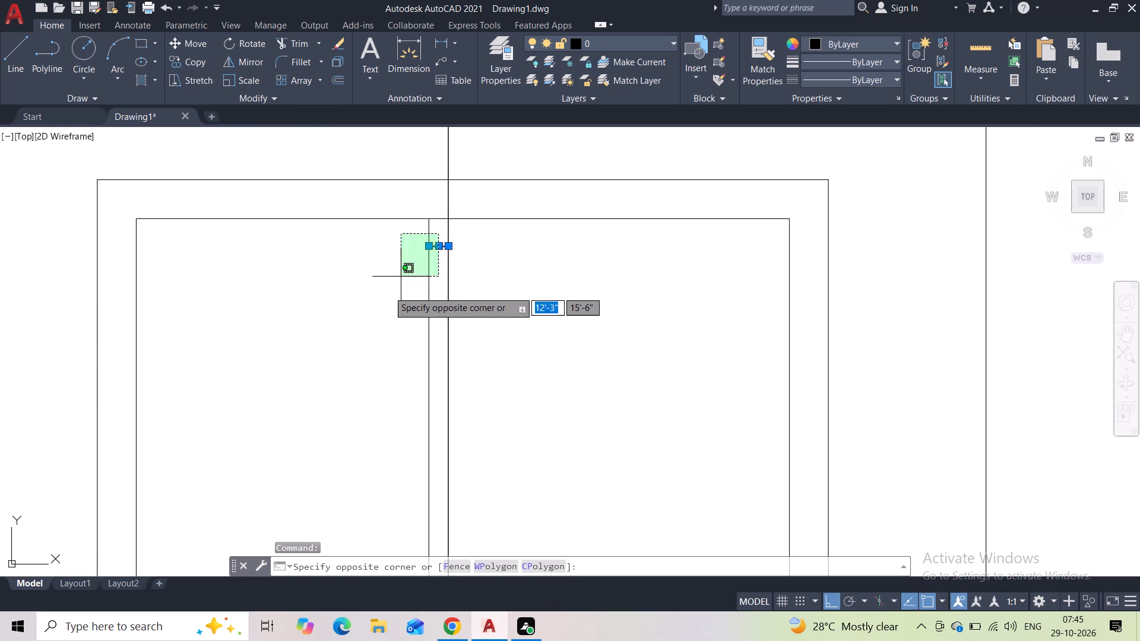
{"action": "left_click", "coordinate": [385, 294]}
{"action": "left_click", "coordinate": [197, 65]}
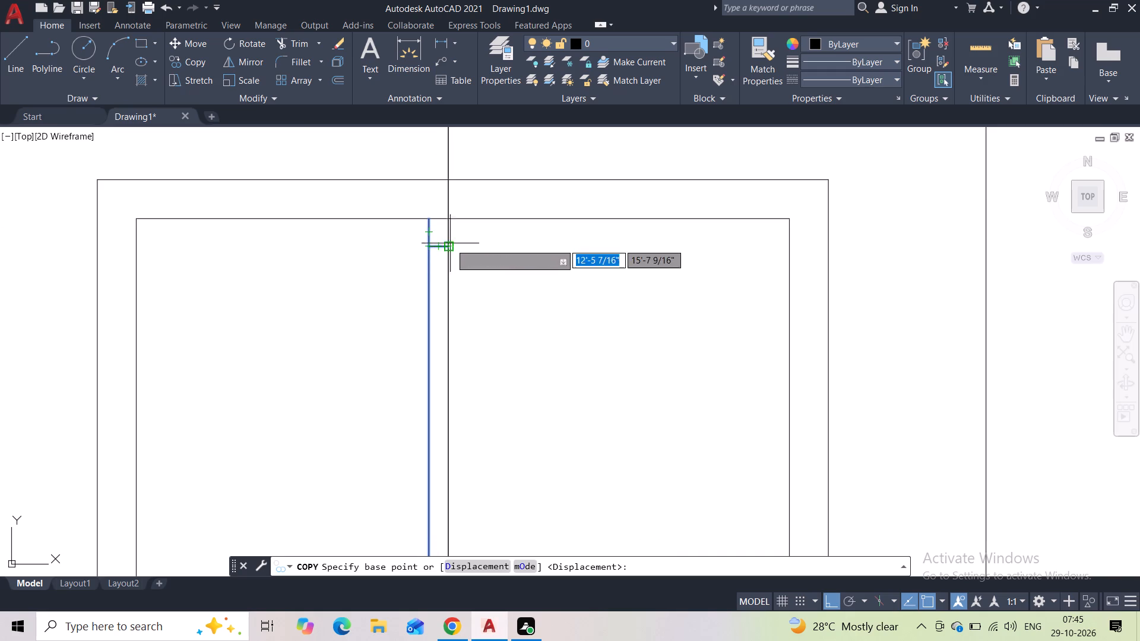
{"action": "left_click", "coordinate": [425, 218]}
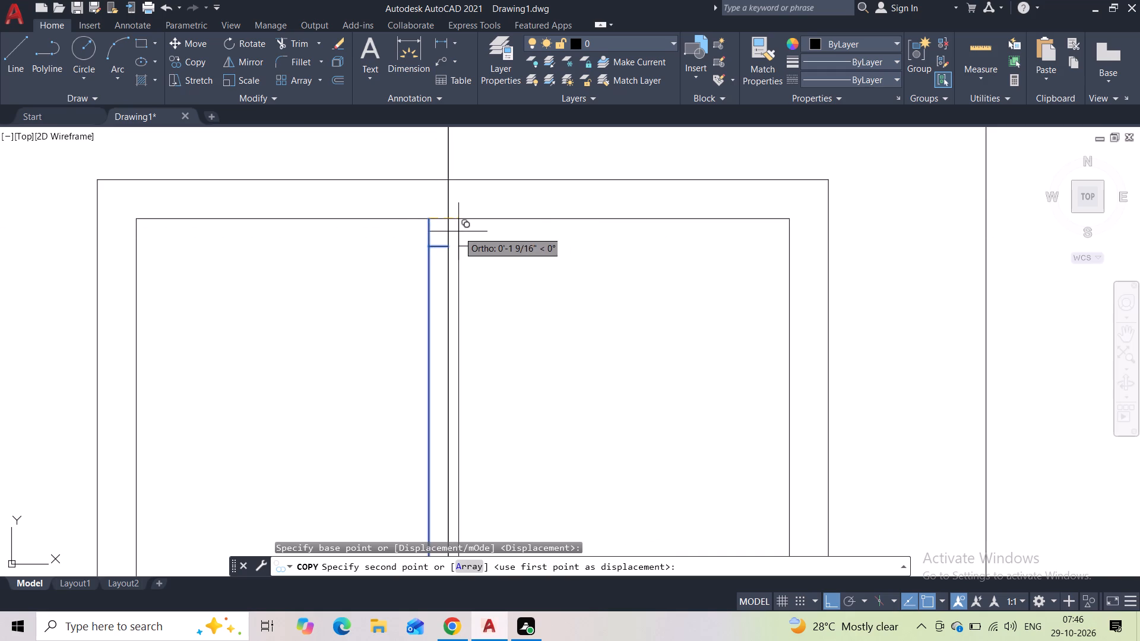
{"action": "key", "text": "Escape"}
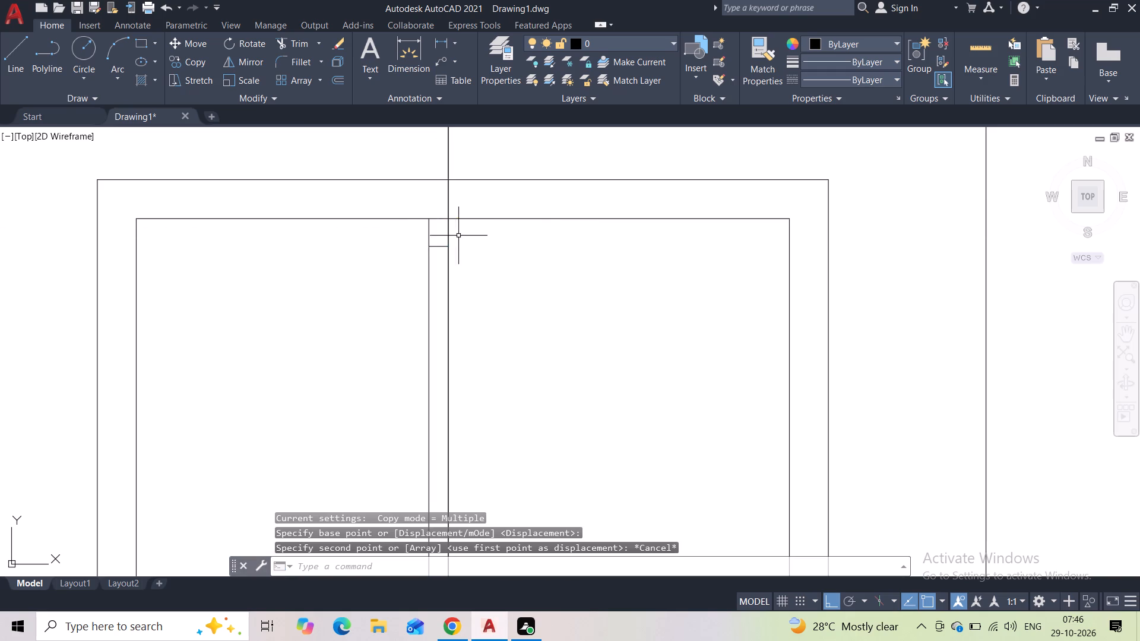
Copy the 1" horizontal line rightward so that it starts at the door's centre line.
{"action": "left_click", "coordinate": [446, 244]}
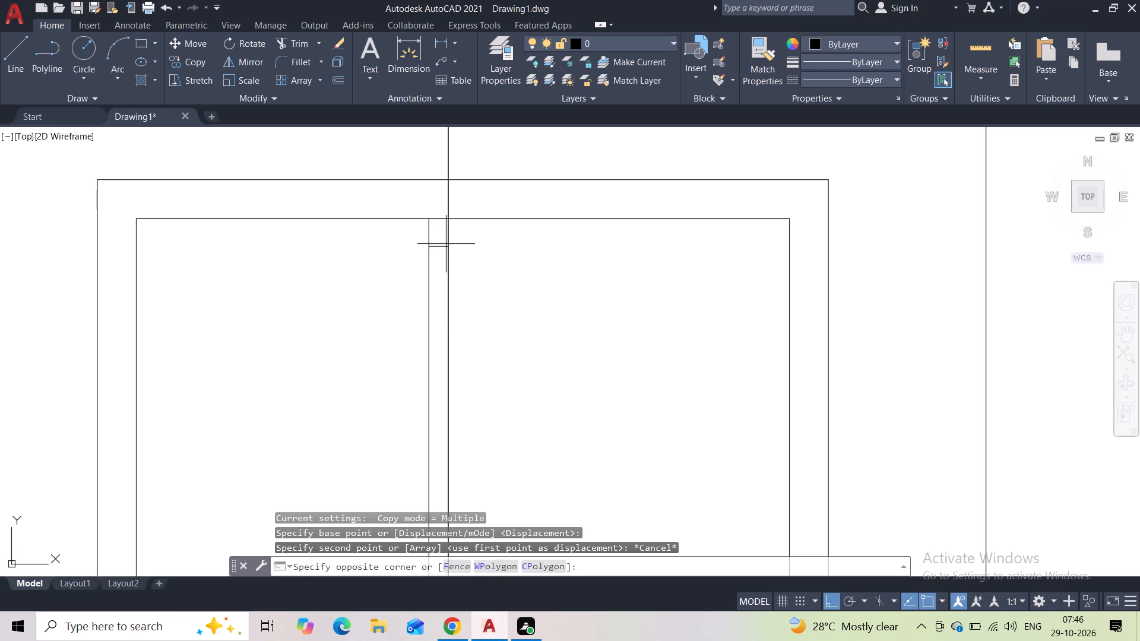
{"action": "left_click", "coordinate": [439, 255]}
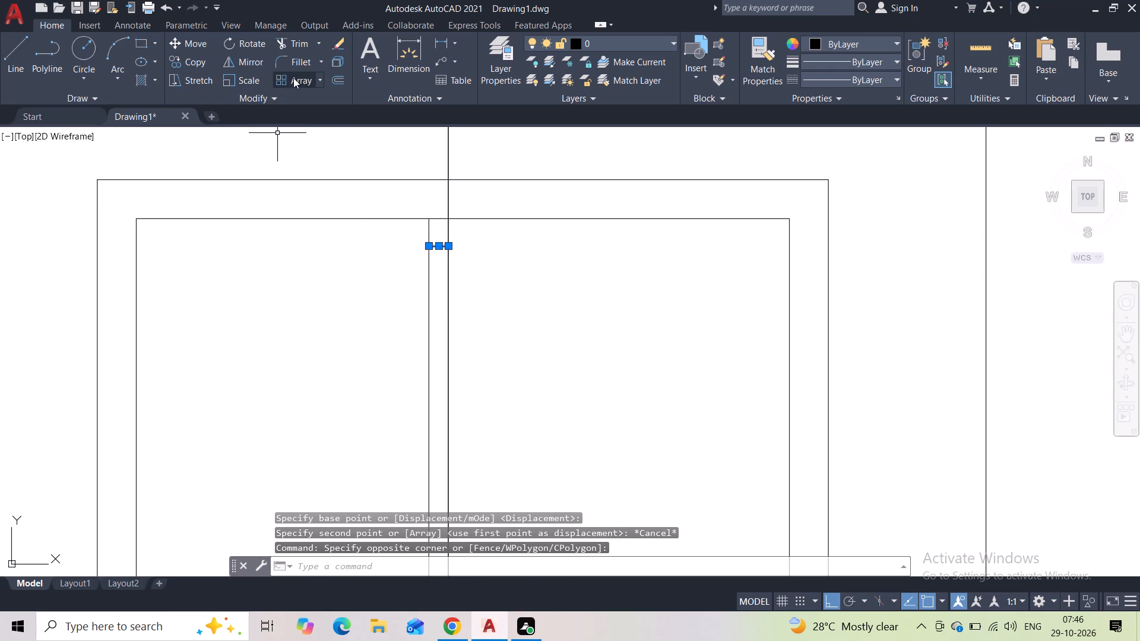
{"action": "left_click", "coordinate": [199, 66]}
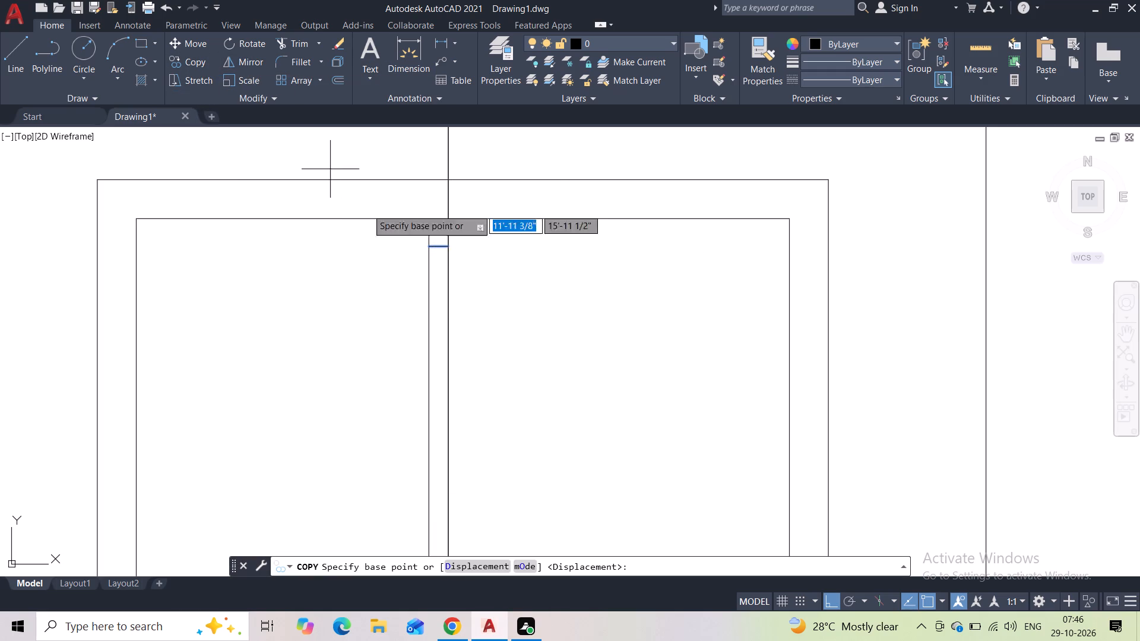
{"action": "left_click", "coordinate": [431, 247]}
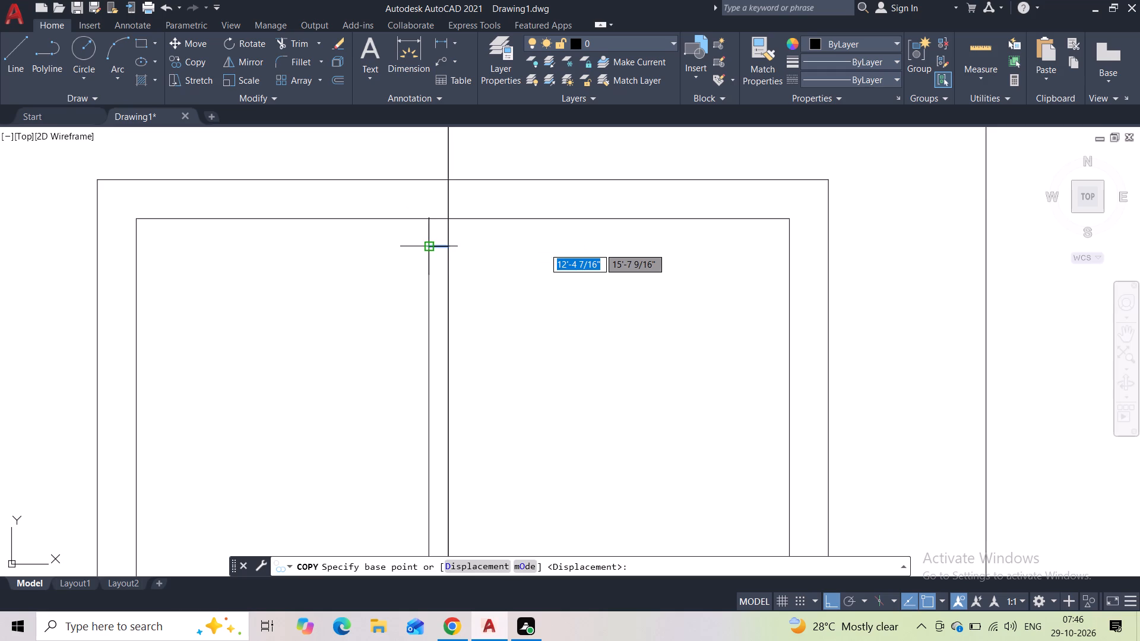
{"action": "left_click", "coordinate": [454, 249]}
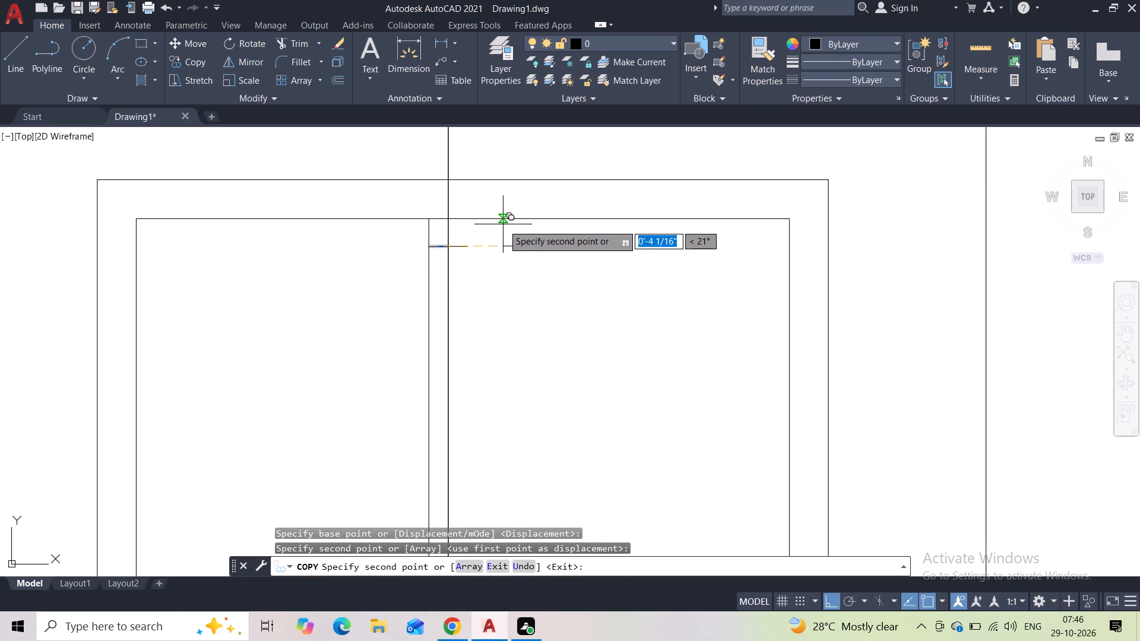
{"action": "key", "text": "Escape"}
Copy both vertical line segments beside the door's centre line to the far side, aligned with the copied 1" line's right end.
{"action": "left_click", "coordinate": [434, 233]}
{"action": "left_click", "coordinate": [426, 237]}
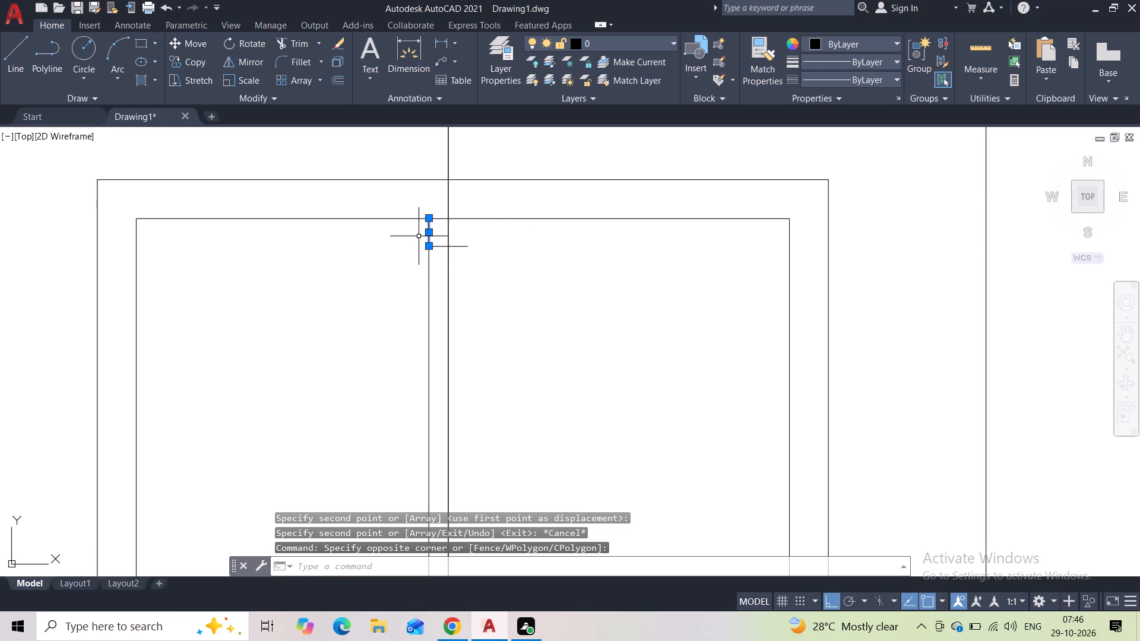
{"action": "left_click", "coordinate": [432, 284]}
{"action": "left_click", "coordinate": [419, 277]}
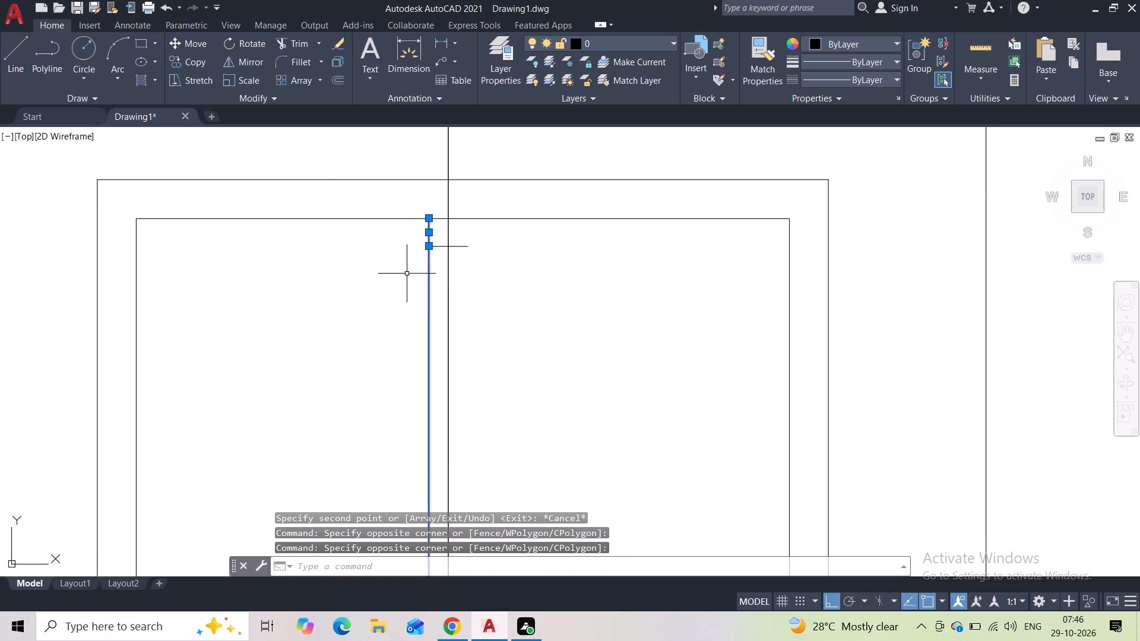
{"action": "left_click", "coordinate": [186, 66]}
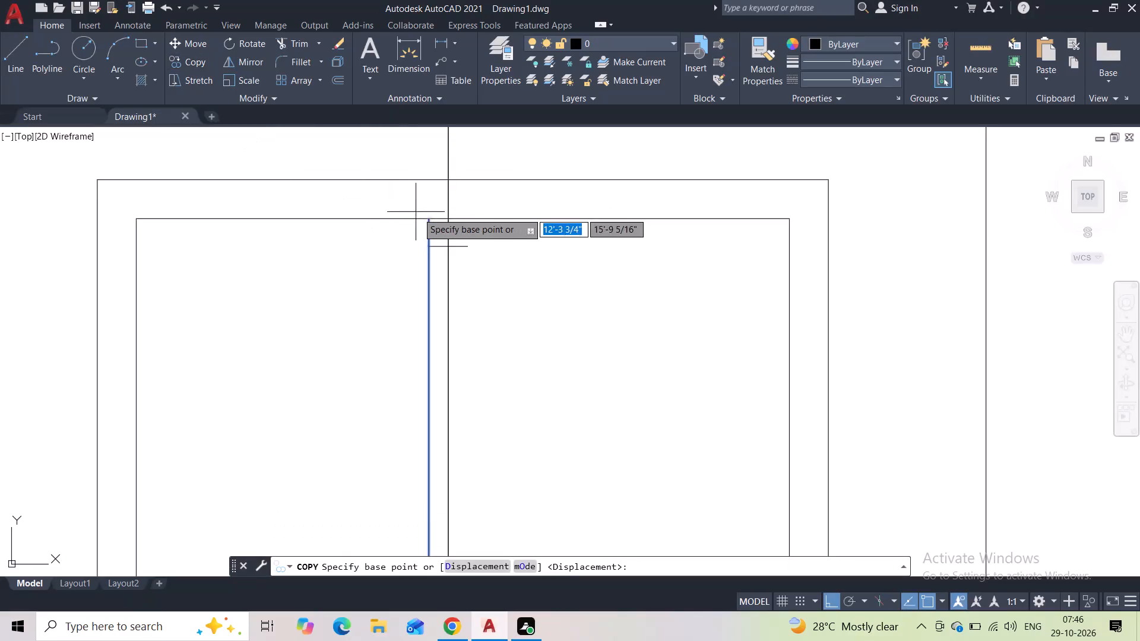
{"action": "left_click", "coordinate": [427, 216]}
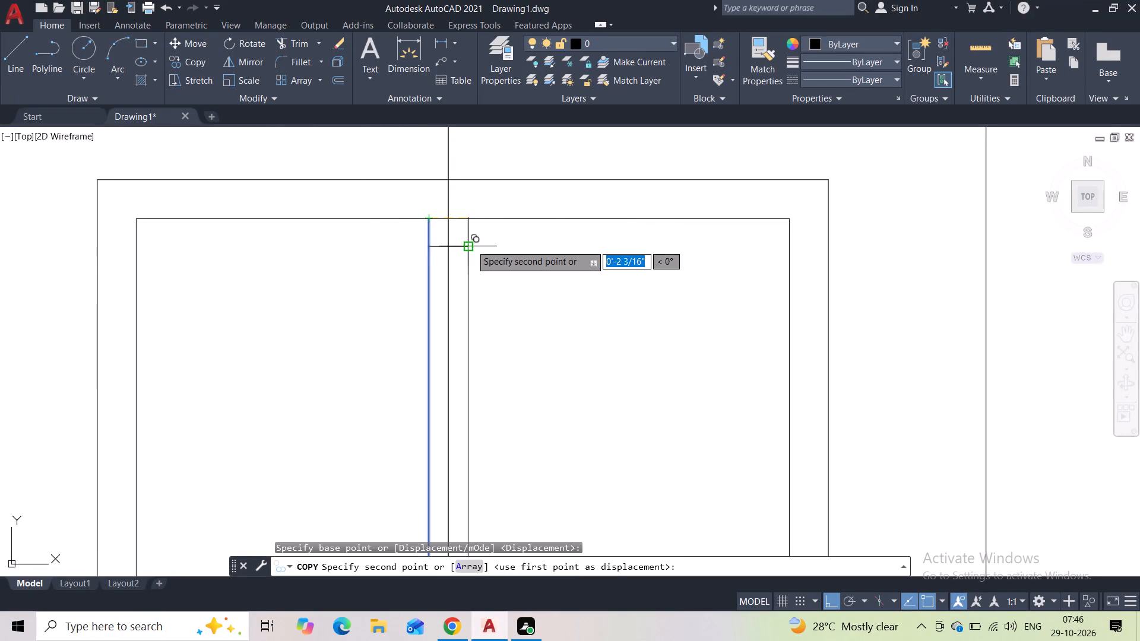
{"action": "left_click", "coordinate": [467, 221]}
{"action": "key", "text": "Escape"}
Erase the two short 1" horizontal lines between the door's centre verticals.
{"action": "left_click", "coordinate": [459, 247]}
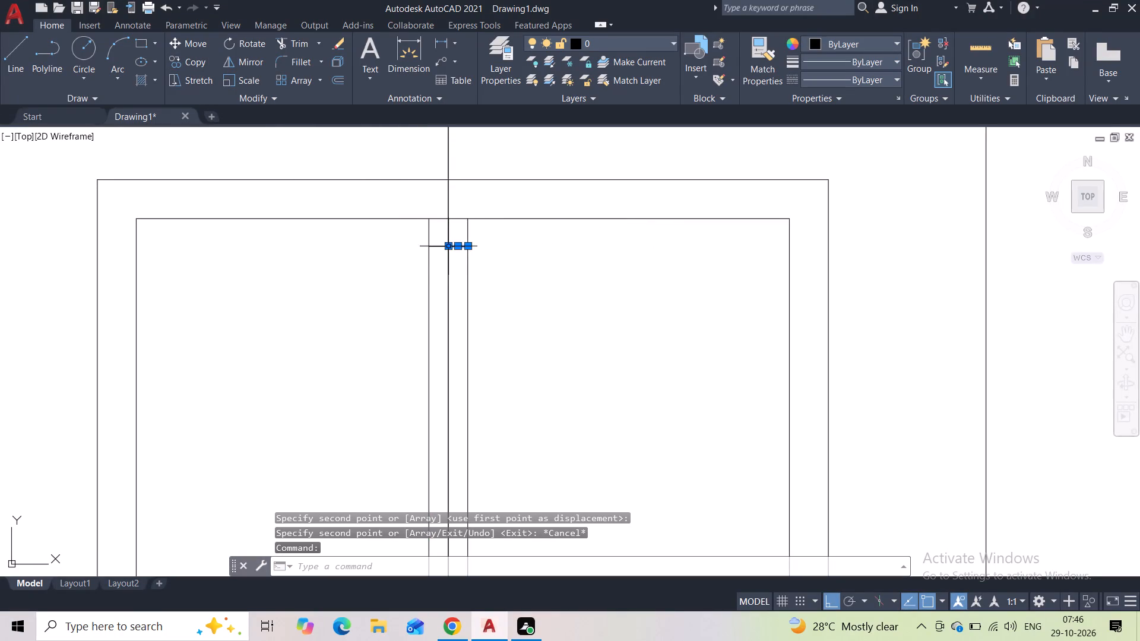
{"action": "left_click", "coordinate": [433, 248]}
{"action": "key", "text": "Delete"}
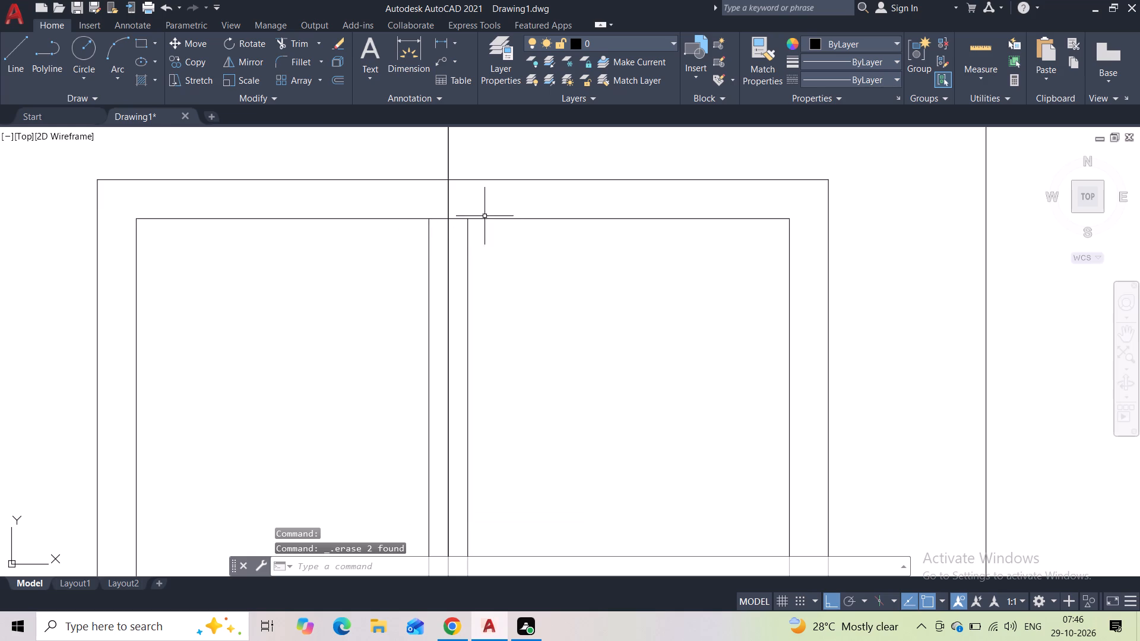
Shorten the vertical centre line running through the door by stretching its bottom end up to the outer frame's top edge.
{"action": "scroll", "coordinate": [452, 208], "scroll_direction": "down", "scroll_amount": 2}
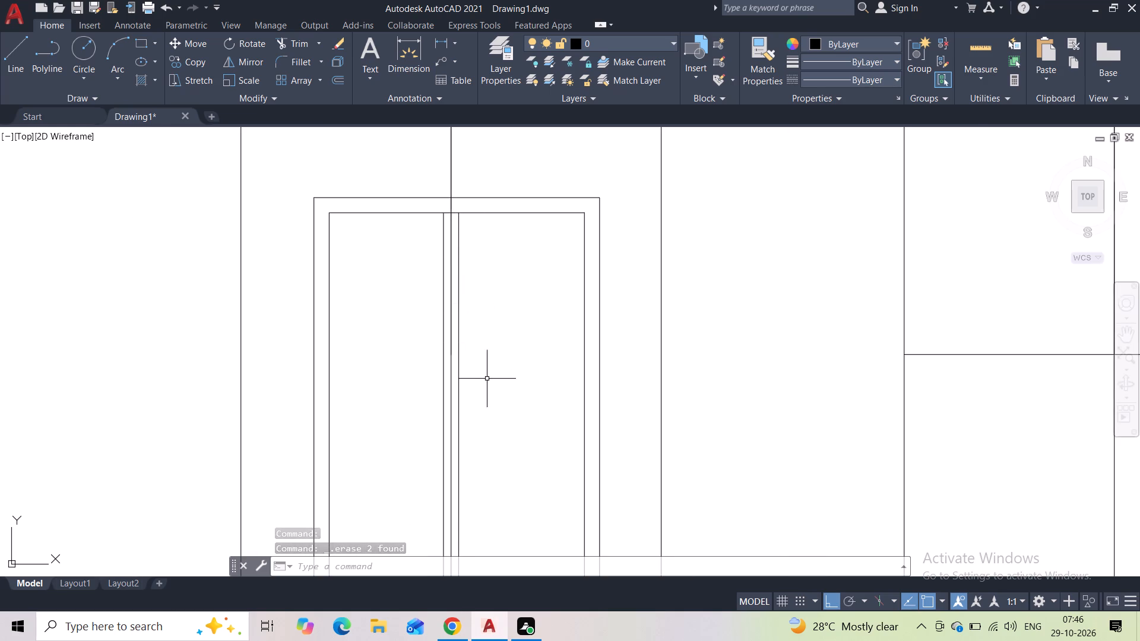
{"action": "middle_click_drag", "start_coordinate": [487, 379], "coordinate": [439, 185]}
{"action": "scroll", "coordinate": [458, 410], "scroll_direction": "down", "scroll_amount": 1}
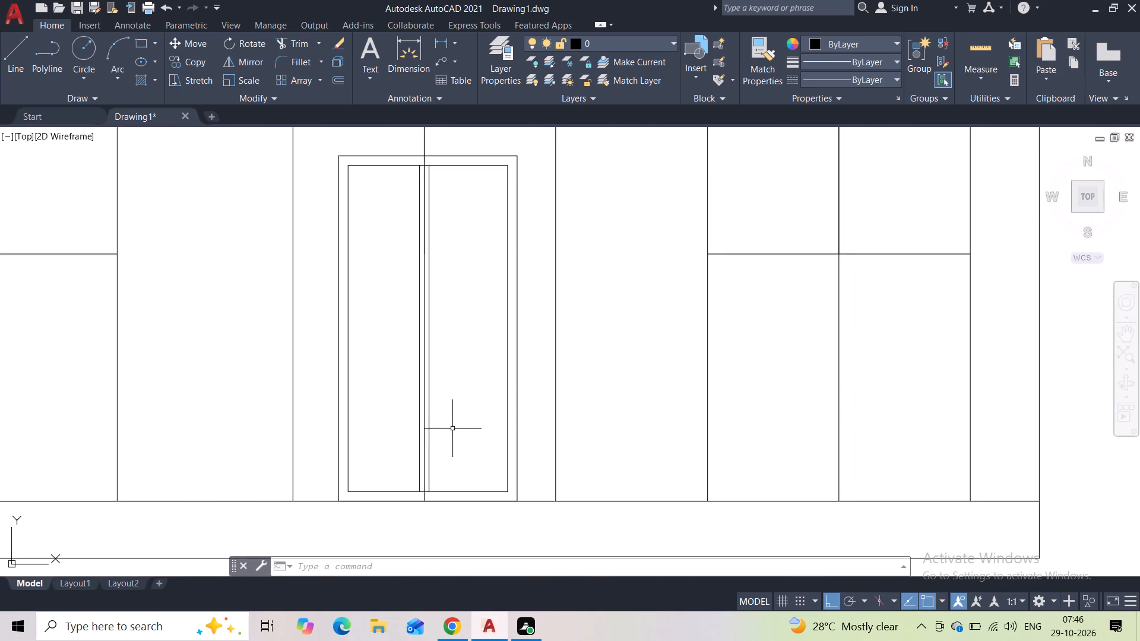
{"action": "middle_click_drag", "start_coordinate": [450, 434], "coordinate": [427, 366]}
{"action": "scroll", "coordinate": [404, 420], "scroll_direction": "up", "scroll_amount": 4}
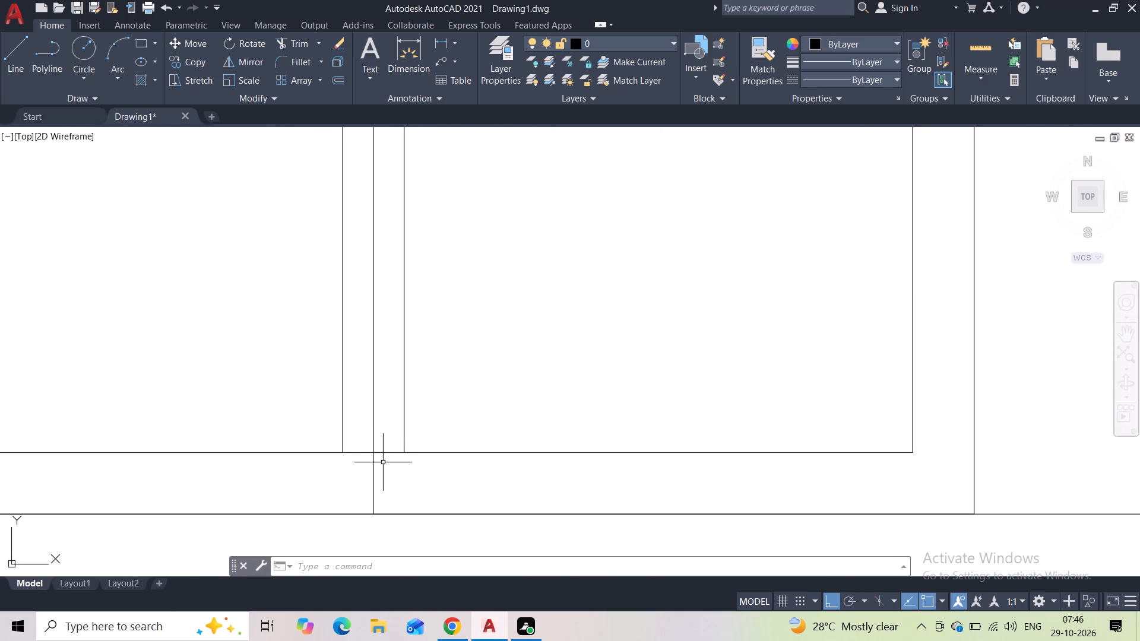
{"action": "left_click", "coordinate": [375, 468]}
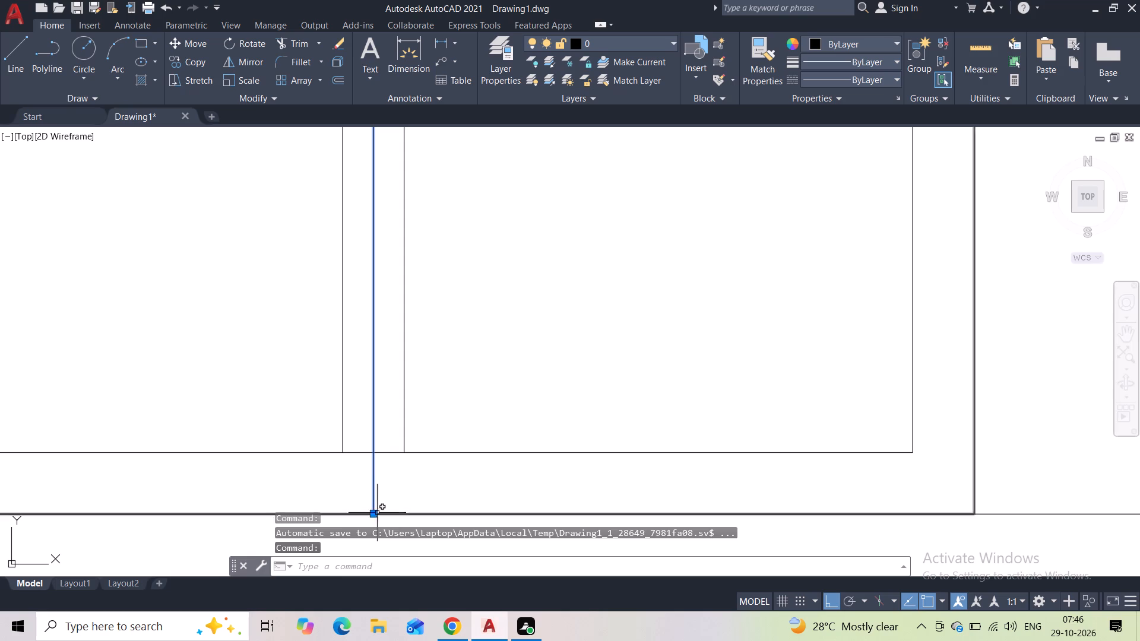
{"action": "left_click", "coordinate": [377, 513]}
{"action": "key", "text": "Escape"}
{"action": "left_click", "coordinate": [387, 487]}
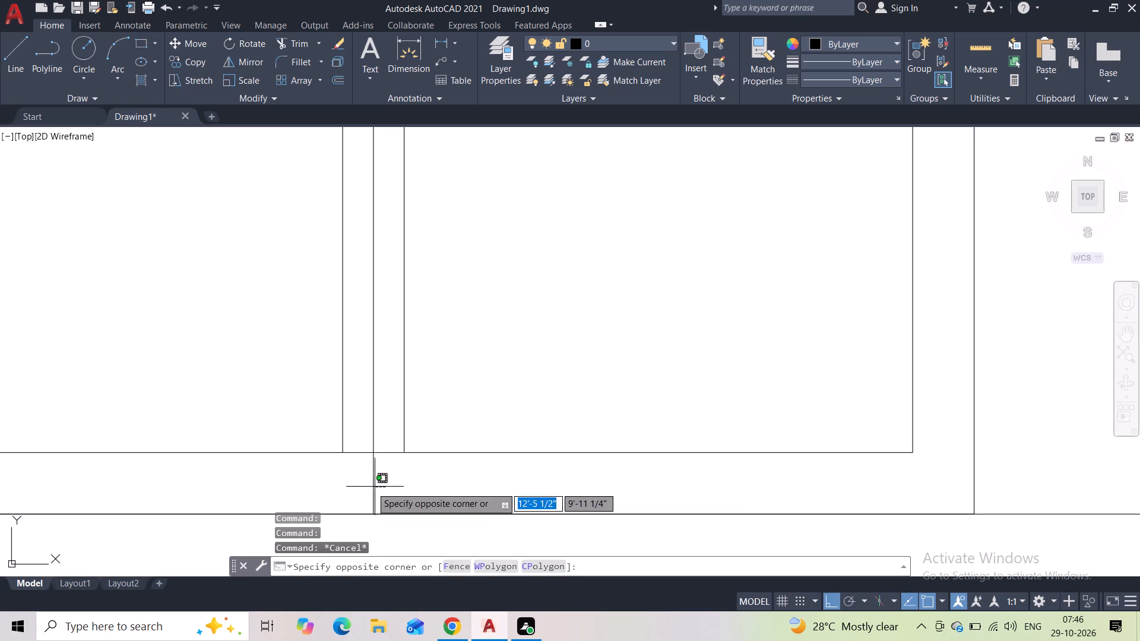
{"action": "left_click", "coordinate": [357, 488]}
{"action": "left_click", "coordinate": [376, 515]}
{"action": "scroll", "coordinate": [392, 348], "scroll_direction": "down", "scroll_amount": 1}
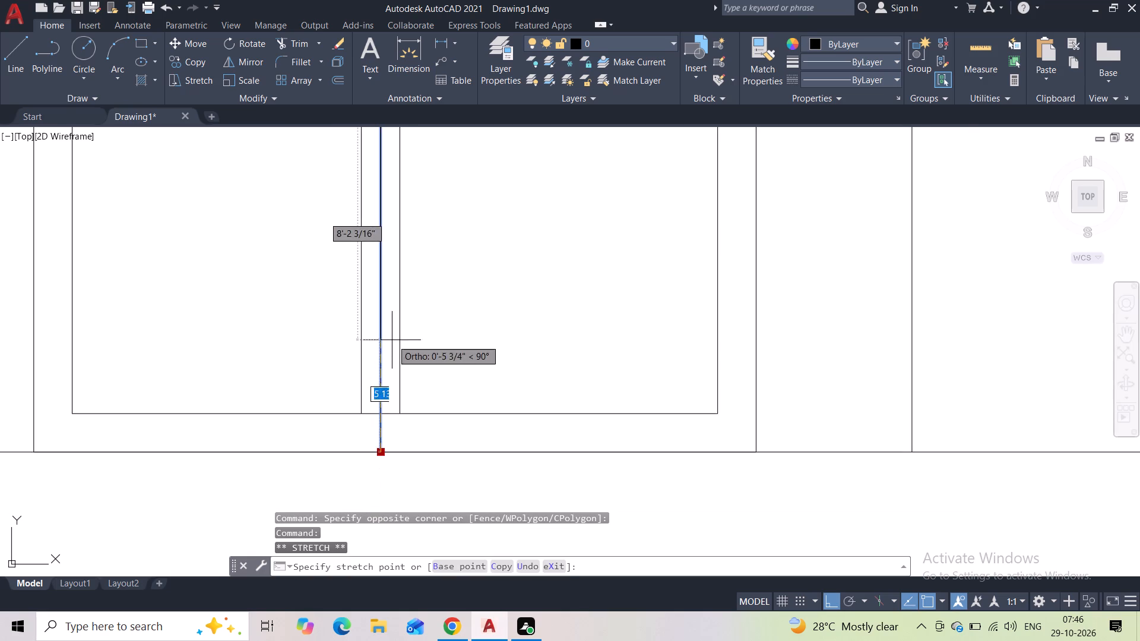
{"action": "middle_click_drag", "start_coordinate": [392, 334], "coordinate": [389, 512]}
{"action": "scroll", "coordinate": [388, 344], "scroll_direction": "down", "scroll_amount": 2}
{"action": "middle_click_drag", "start_coordinate": [388, 306], "coordinate": [402, 459]}
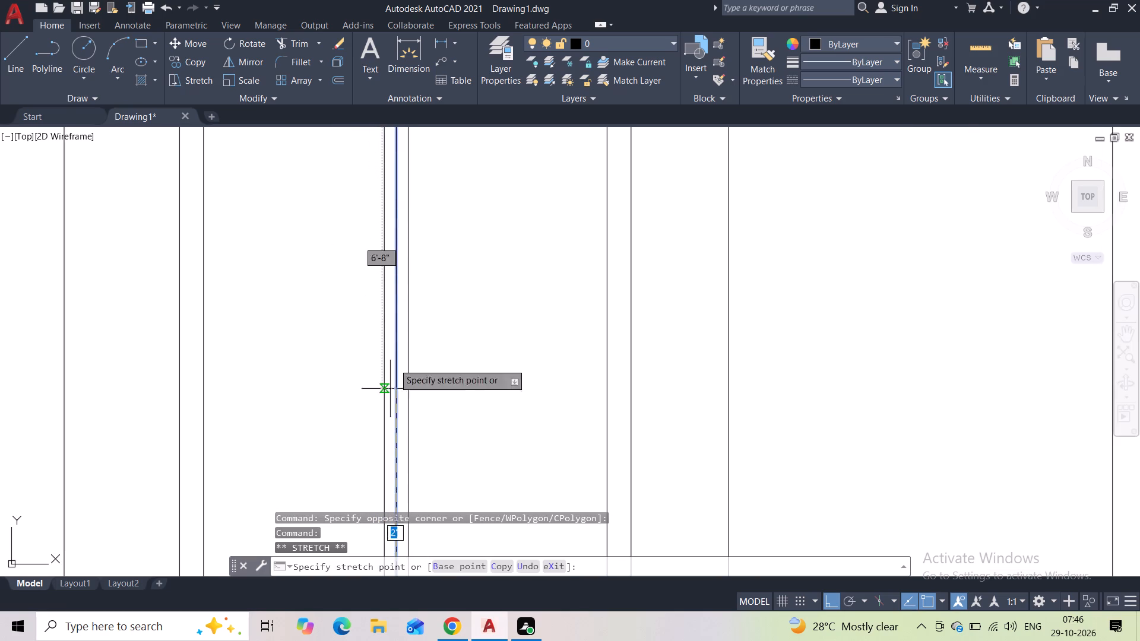
{"action": "middle_click_drag", "start_coordinate": [405, 264], "coordinate": [406, 548]}
{"action": "scroll", "coordinate": [398, 271], "scroll_direction": "up", "scroll_amount": 1}
{"action": "middle_click_drag", "start_coordinate": [398, 271], "coordinate": [419, 528]}
{"action": "left_click", "coordinate": [414, 234]}
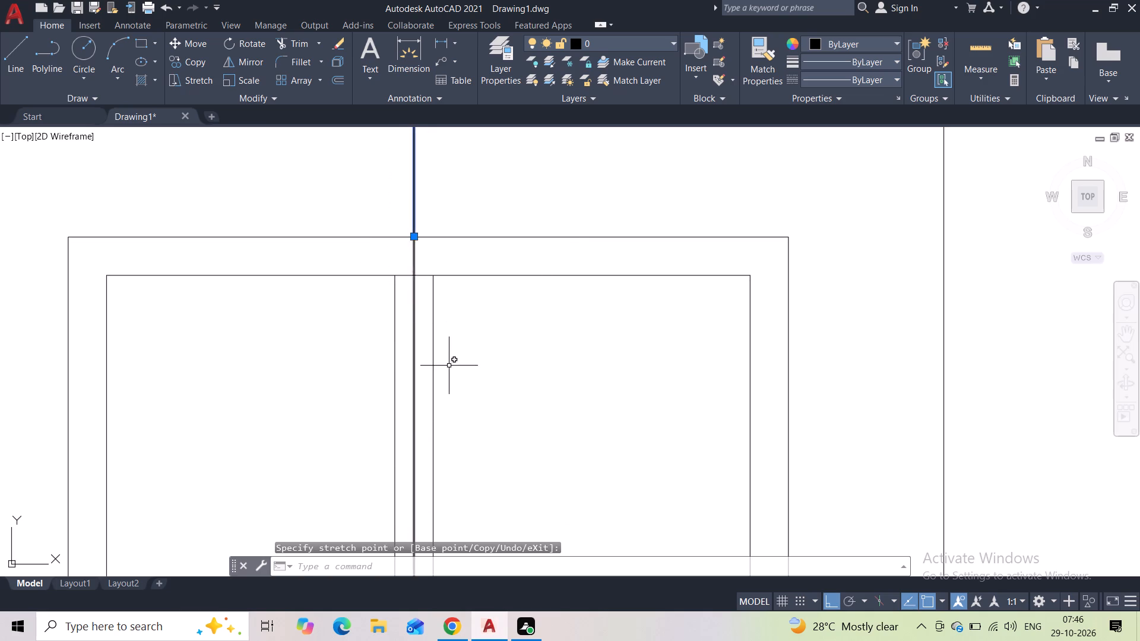
{"action": "key", "text": "Escape"}
Shorten the remaining centre line that ends partway down the door, stretching its lower end up to the outer frame's top edge.
{"action": "scroll", "coordinate": [445, 361], "scroll_direction": "down", "scroll_amount": 2}
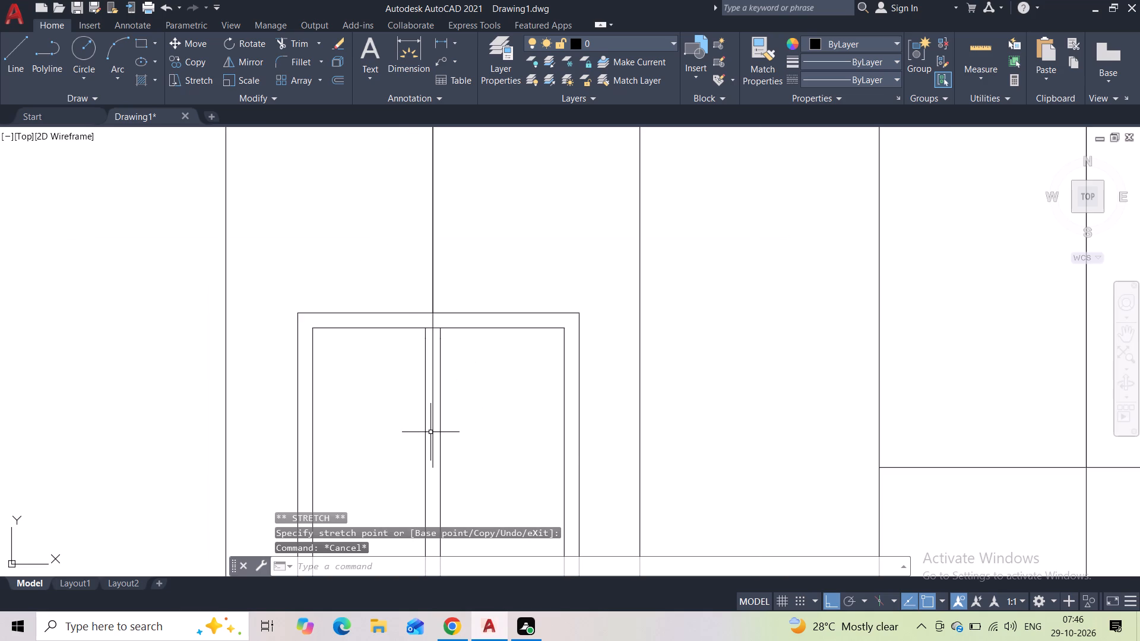
{"action": "left_click", "coordinate": [430, 432]}
{"action": "left_click", "coordinate": [434, 439]}
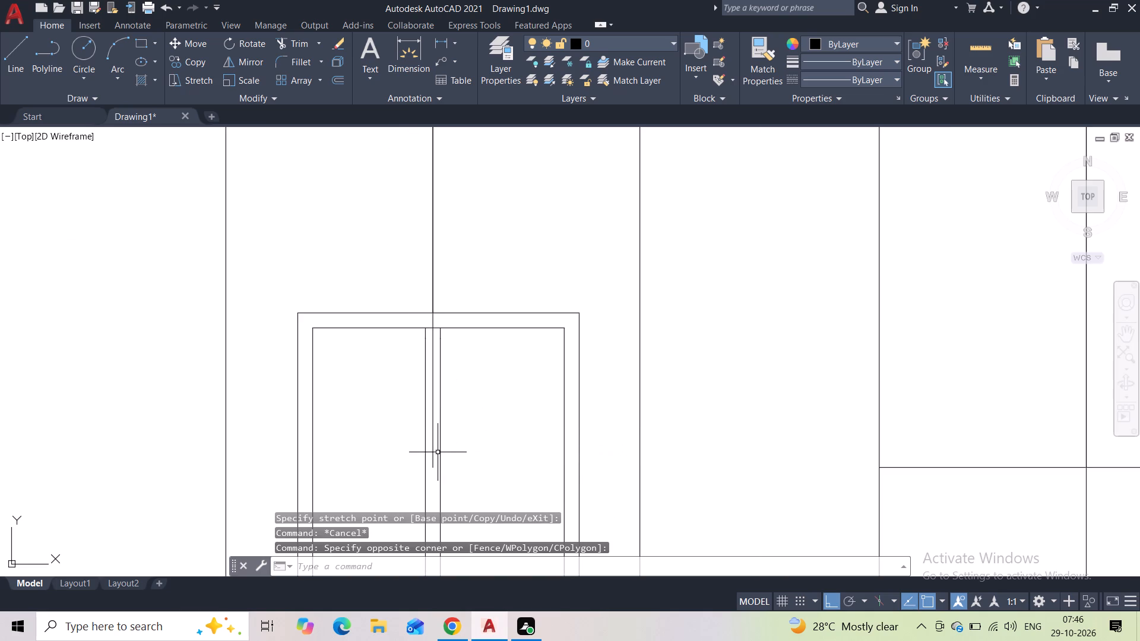
{"action": "left_click", "coordinate": [435, 452]}
{"action": "key", "text": "Escape"}
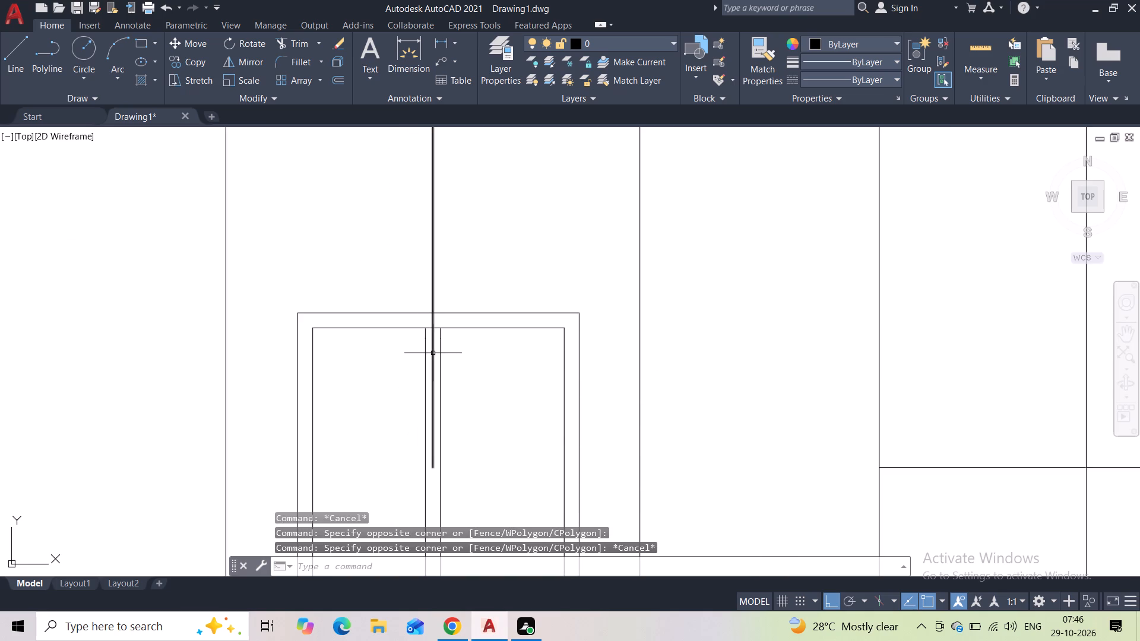
{"action": "left_click", "coordinate": [433, 353]}
{"action": "left_click", "coordinate": [432, 468]}
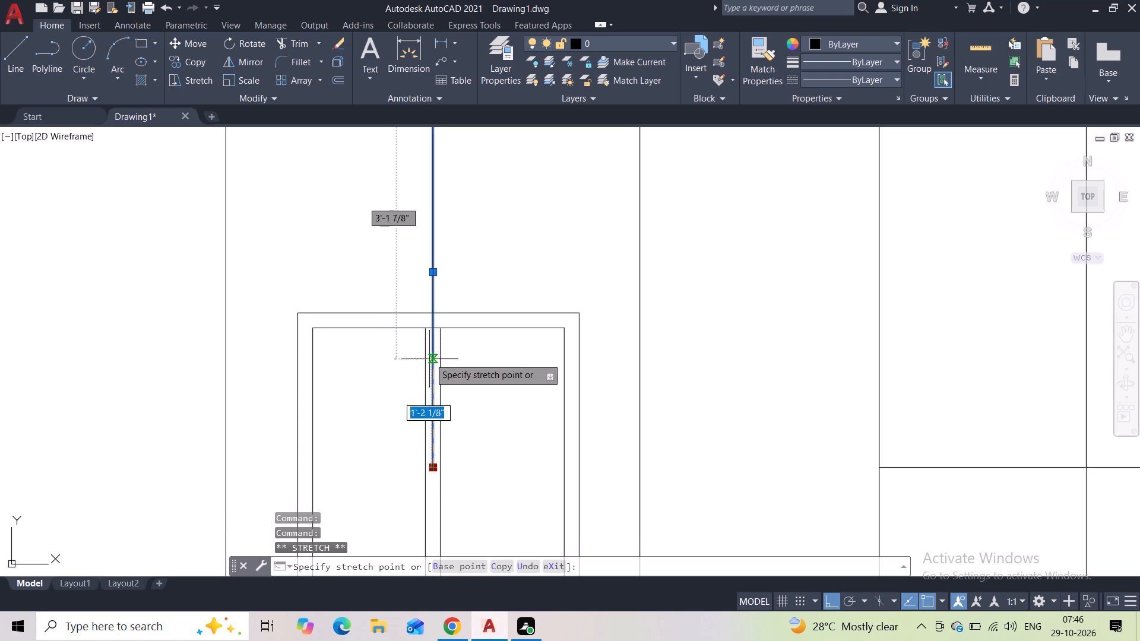
{"action": "left_click", "coordinate": [432, 316]}
{"action": "key", "text": "Escape"}
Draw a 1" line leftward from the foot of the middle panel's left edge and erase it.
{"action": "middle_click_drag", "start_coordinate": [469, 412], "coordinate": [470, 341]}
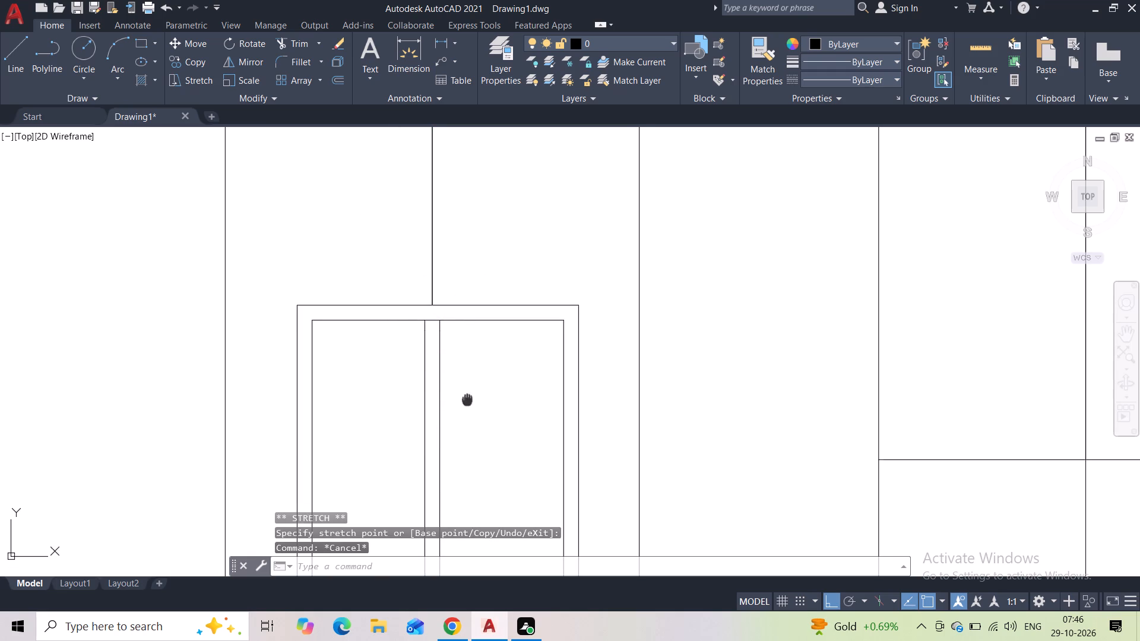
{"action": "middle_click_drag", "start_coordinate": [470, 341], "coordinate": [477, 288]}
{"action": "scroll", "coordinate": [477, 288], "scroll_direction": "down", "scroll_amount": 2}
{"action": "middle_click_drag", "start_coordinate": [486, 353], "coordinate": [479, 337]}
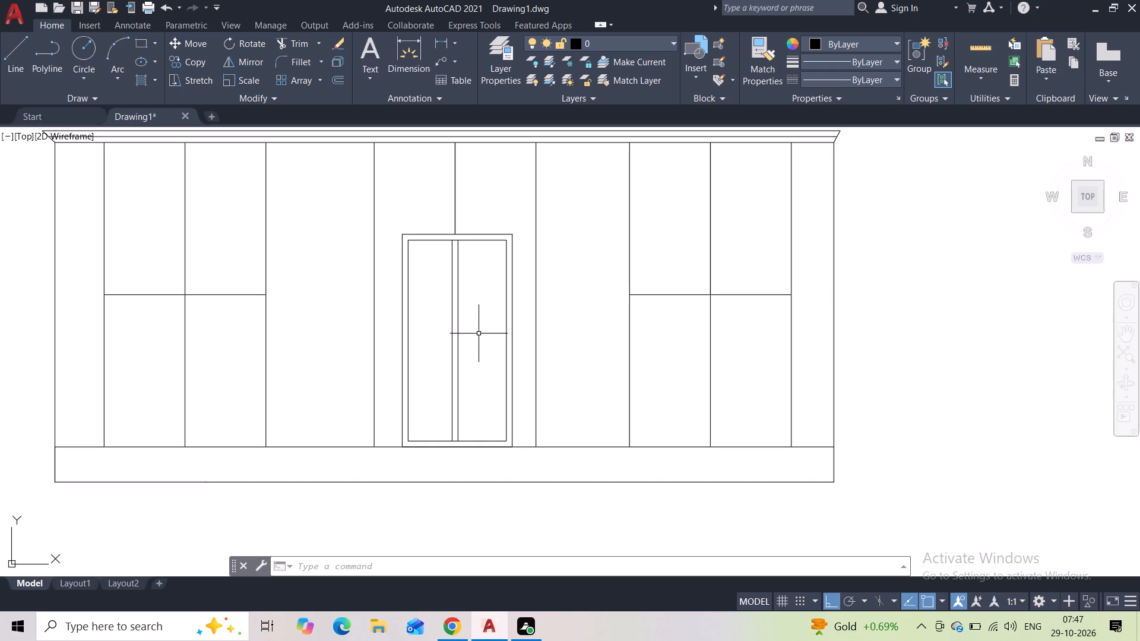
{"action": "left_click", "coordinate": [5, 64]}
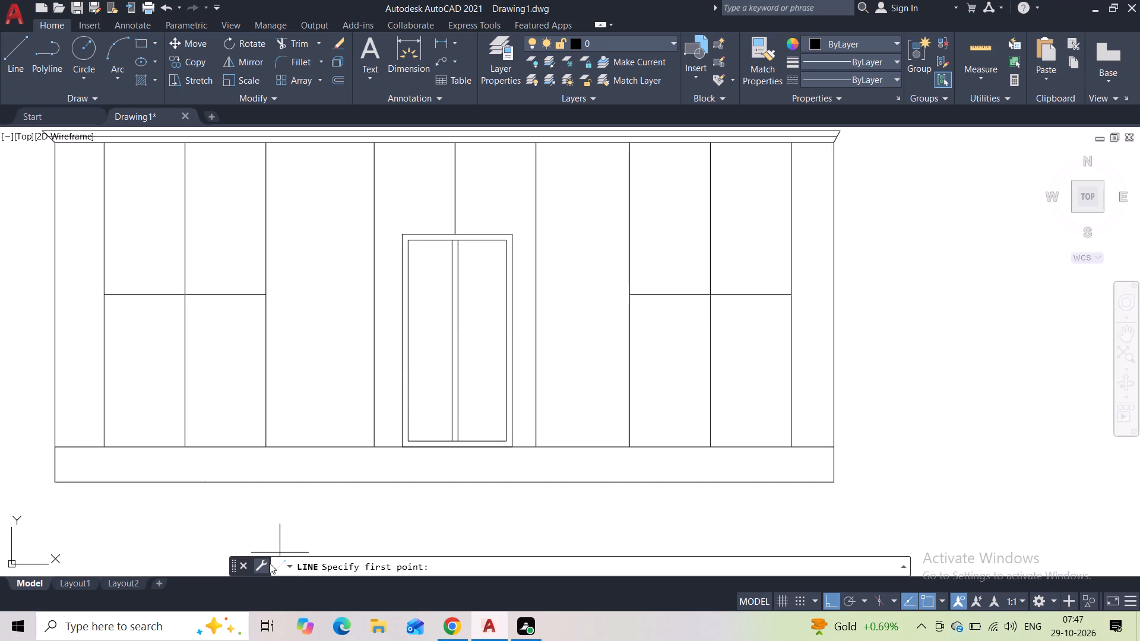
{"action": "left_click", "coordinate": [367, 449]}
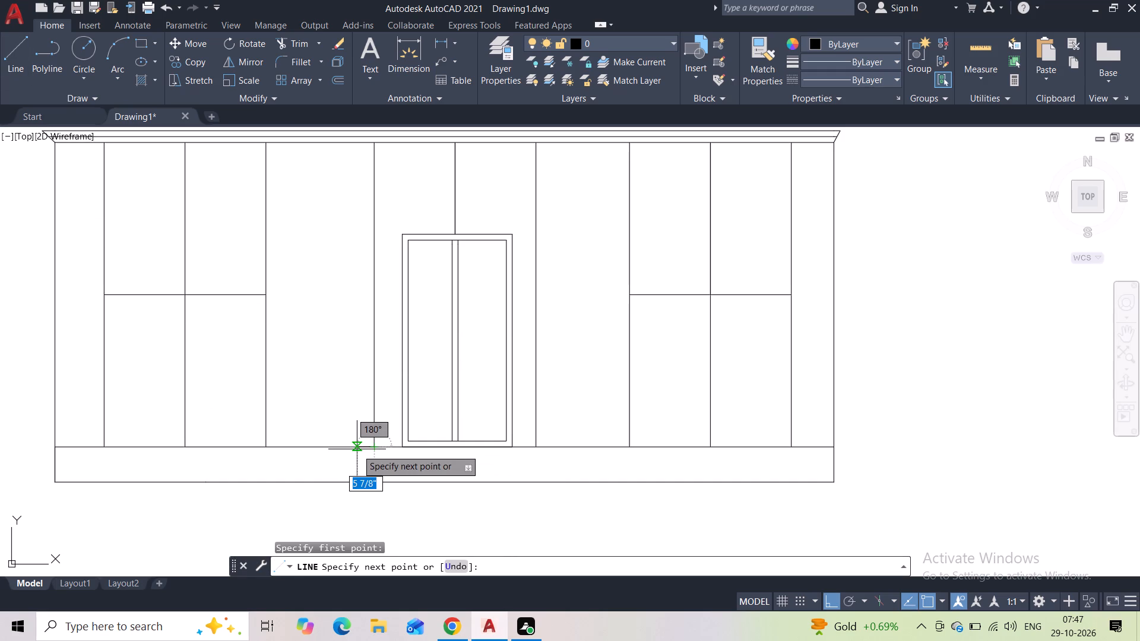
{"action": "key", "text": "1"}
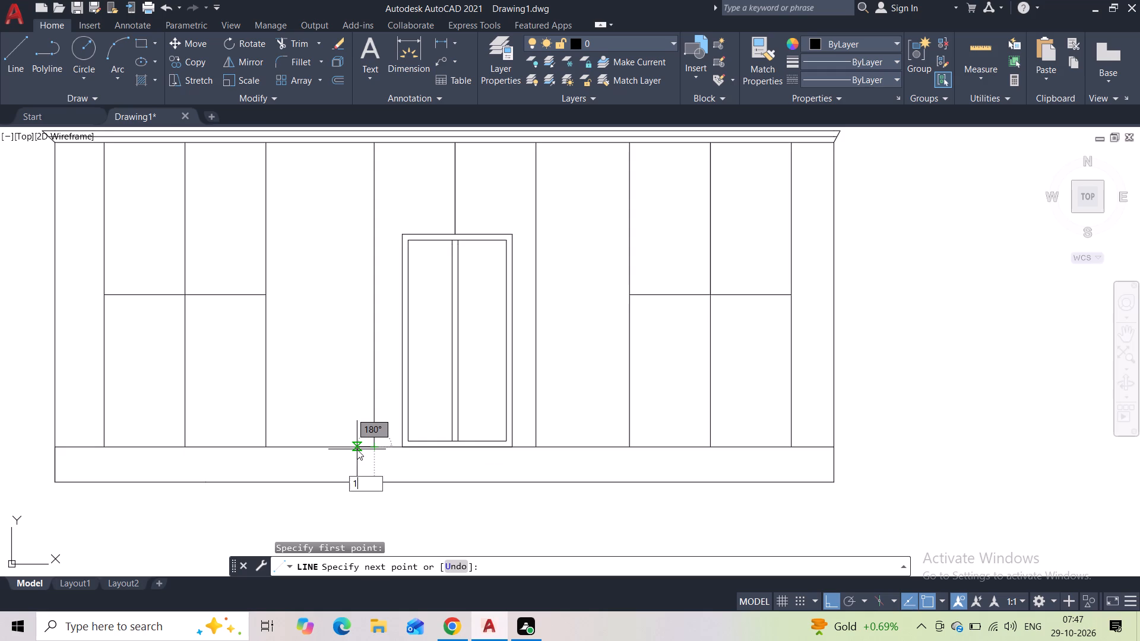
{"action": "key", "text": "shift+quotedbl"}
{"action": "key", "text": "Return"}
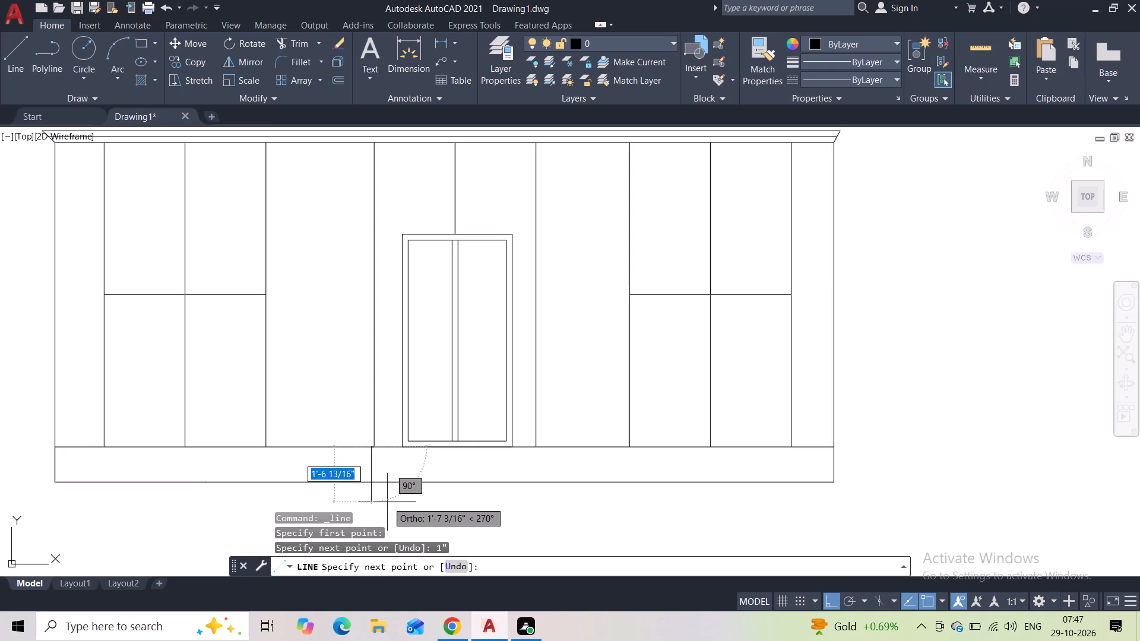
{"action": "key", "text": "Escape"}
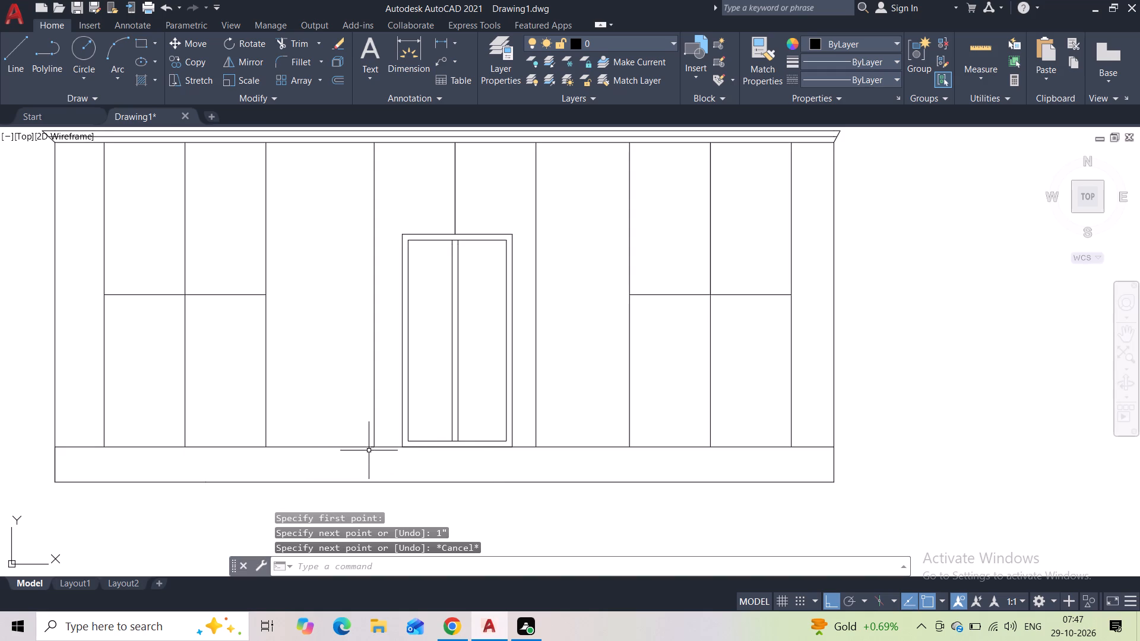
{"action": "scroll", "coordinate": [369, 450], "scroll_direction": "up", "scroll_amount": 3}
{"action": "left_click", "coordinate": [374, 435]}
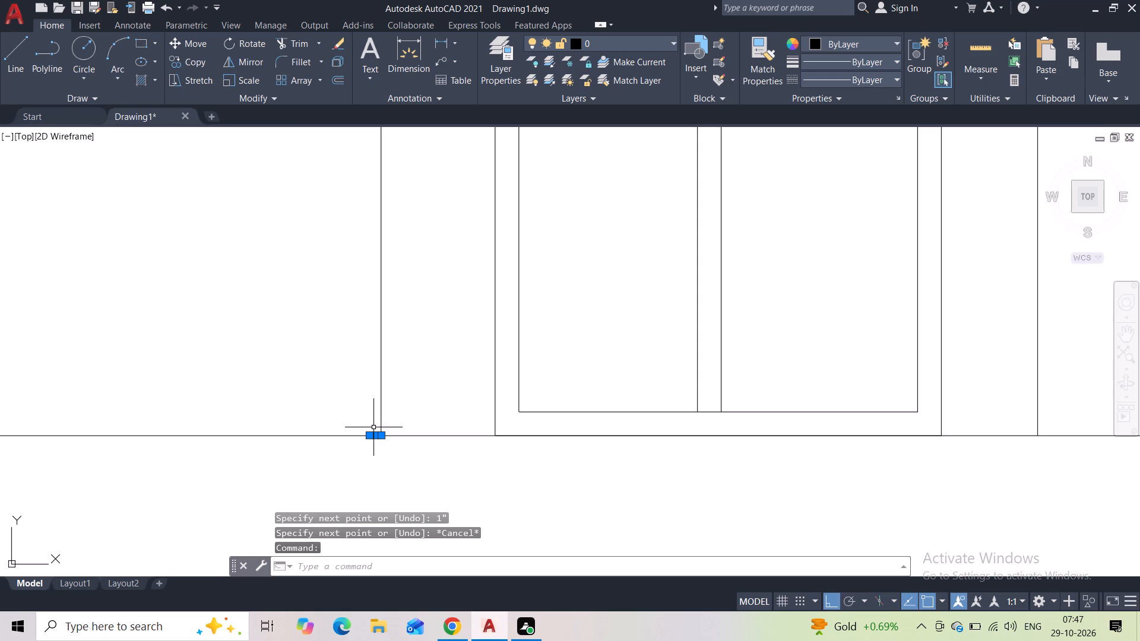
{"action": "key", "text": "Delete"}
Draw a 1' line leftward along the base band's top edge from the foot of the middle panel's left edge.
{"action": "left_click", "coordinate": [16, 55]}
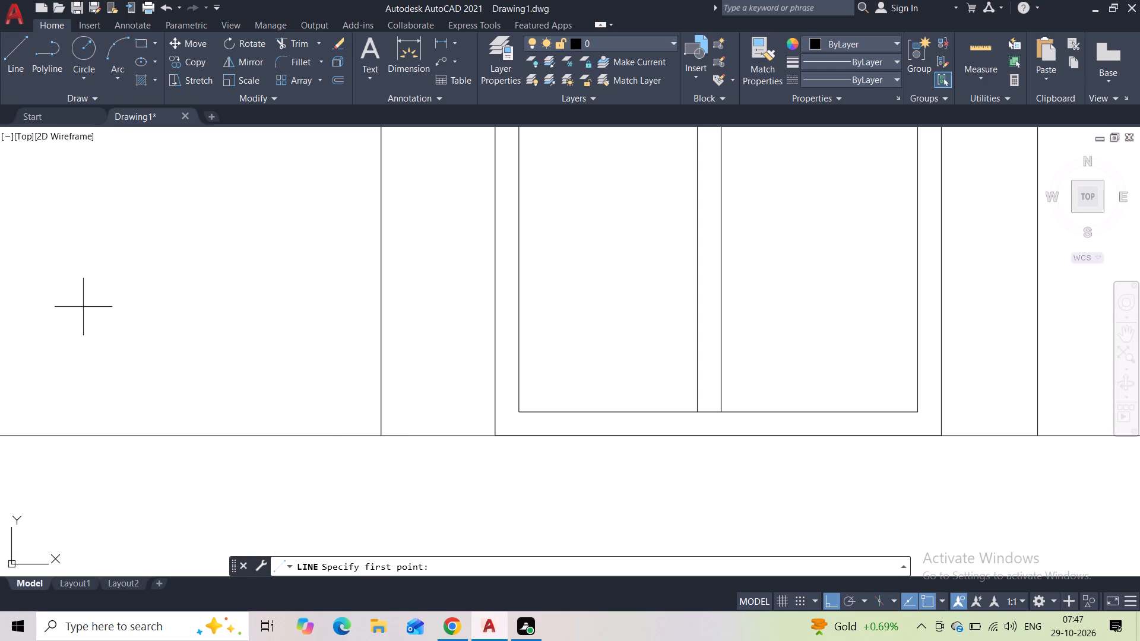
{"action": "left_click", "coordinate": [378, 434]}
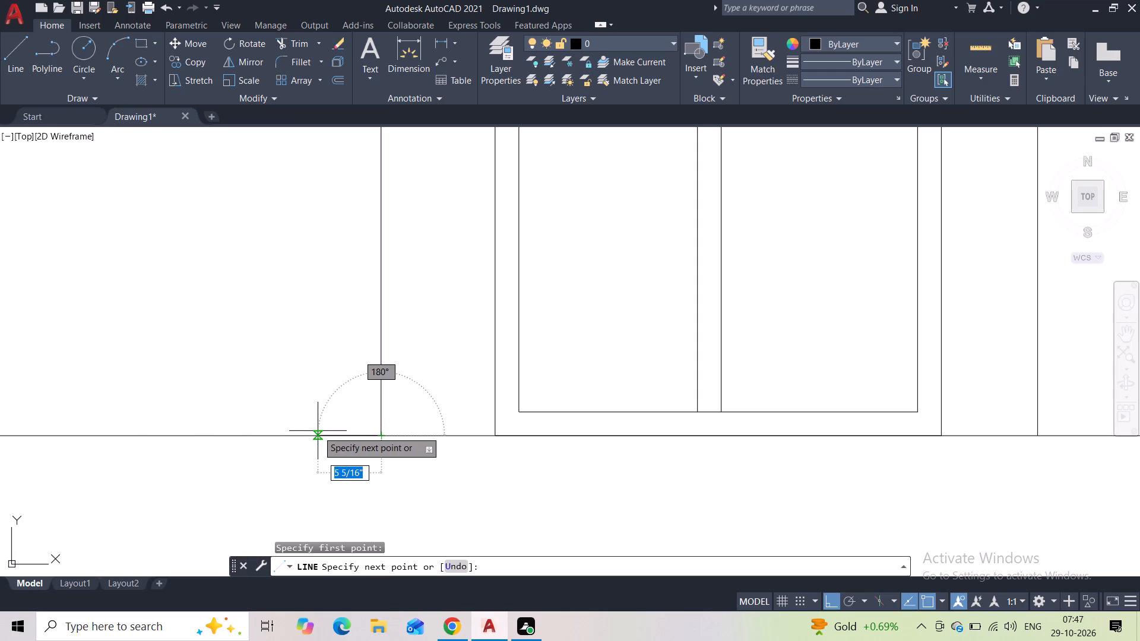
{"action": "type", "text": "1'"}
{"action": "key", "text": "Return"}
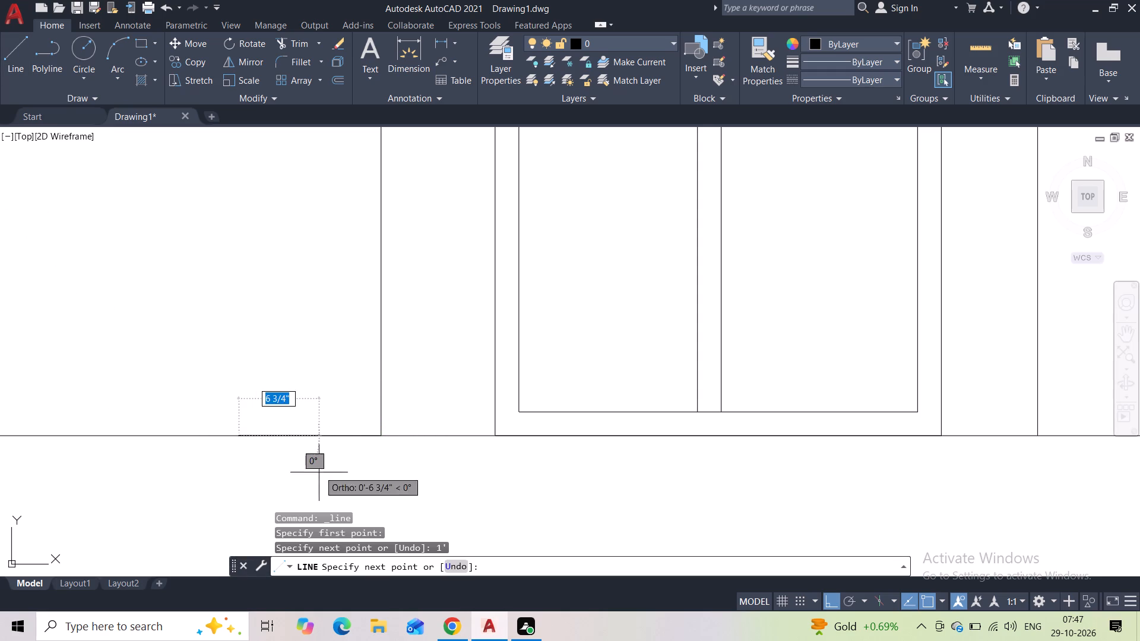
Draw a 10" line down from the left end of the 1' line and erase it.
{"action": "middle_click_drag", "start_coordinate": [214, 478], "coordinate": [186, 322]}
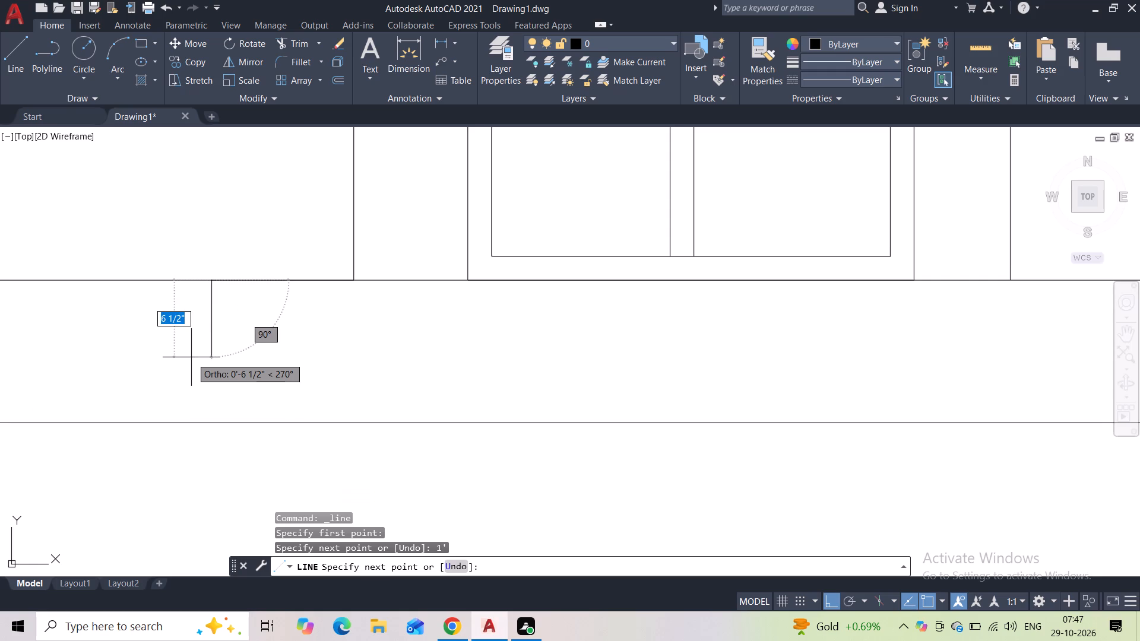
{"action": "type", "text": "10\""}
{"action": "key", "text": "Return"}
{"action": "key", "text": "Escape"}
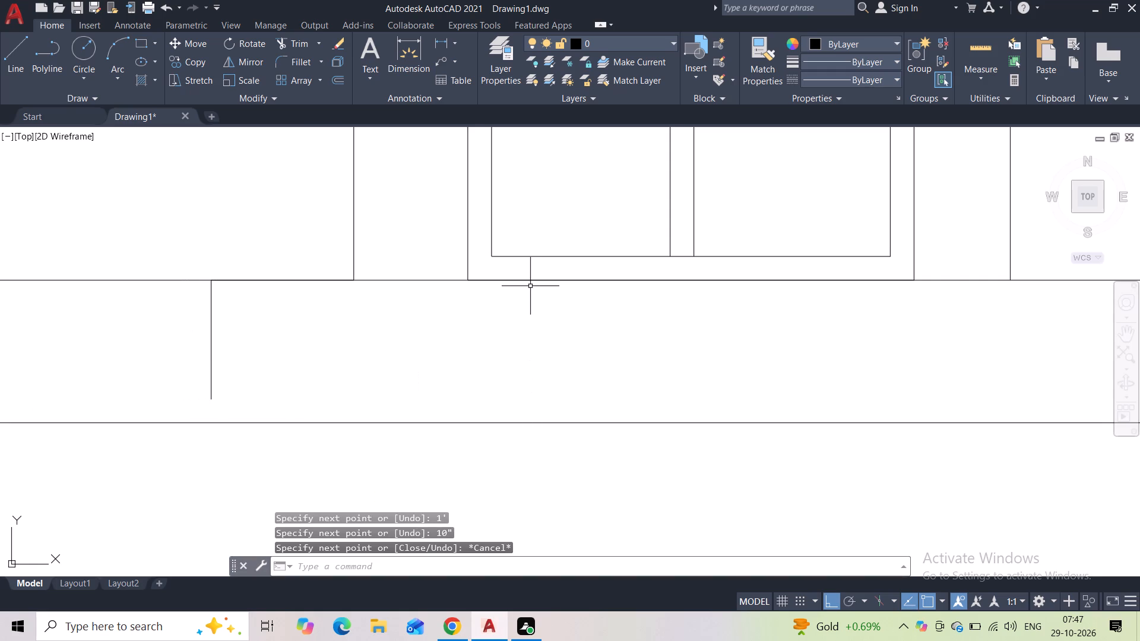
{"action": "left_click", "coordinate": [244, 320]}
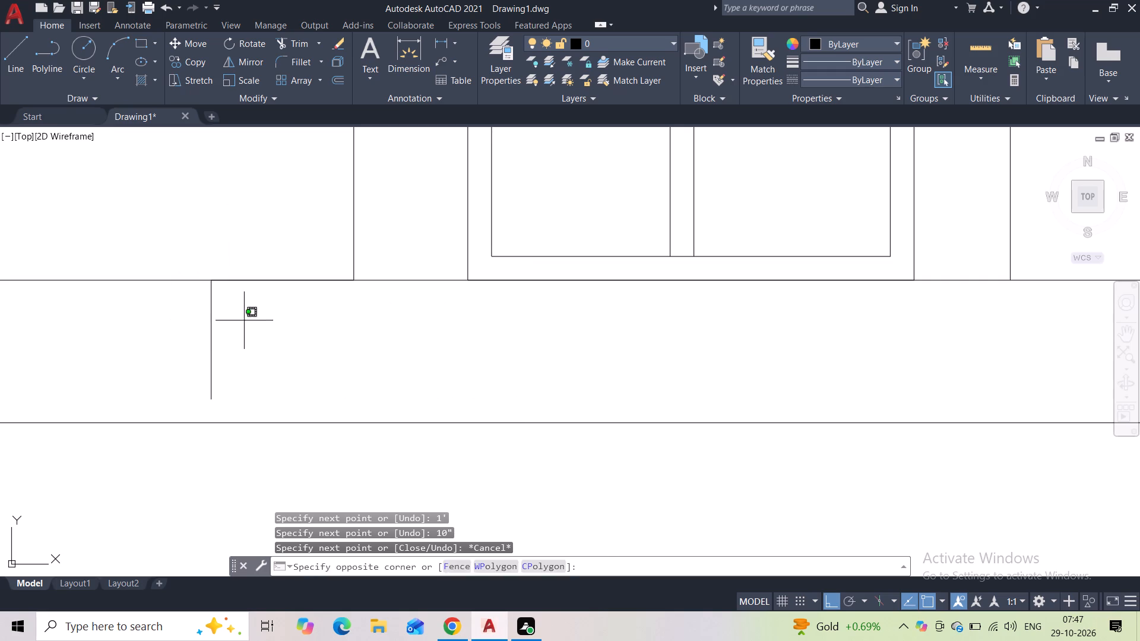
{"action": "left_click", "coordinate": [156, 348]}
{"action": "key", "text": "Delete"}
Draw the upper entrance step: 6" down from the 1' line's left end, across below the door past the middle panel, and up to the base band's top edge.
{"action": "left_click", "coordinate": [18, 69]}
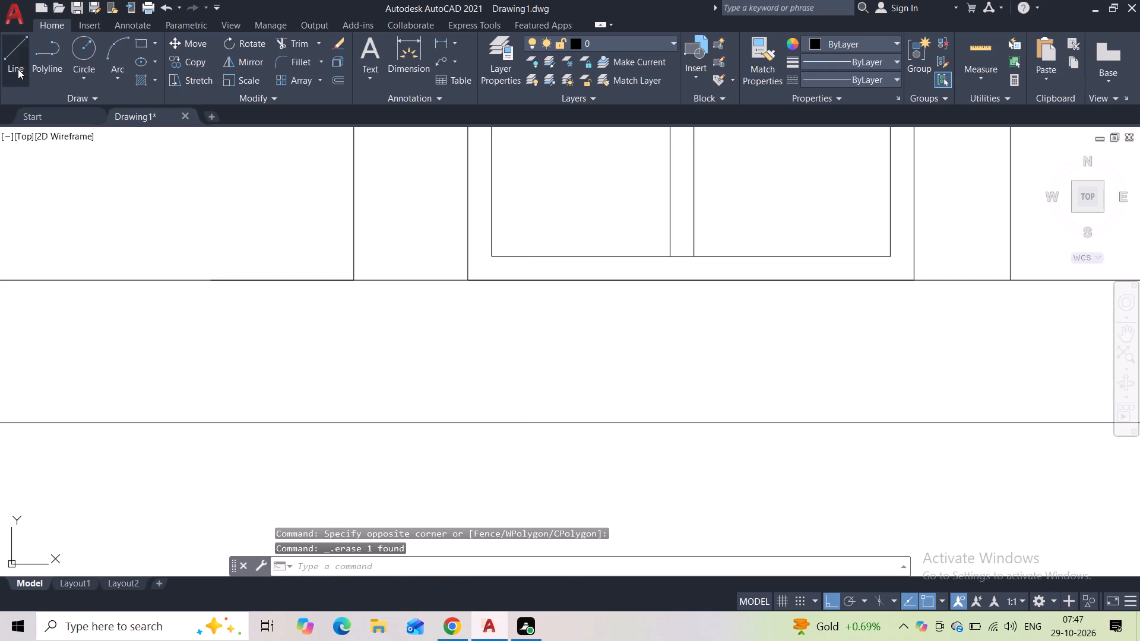
{"action": "left_click", "coordinate": [211, 278]}
{"action": "type", "text": "6\""}
{"action": "key", "text": "Return"}
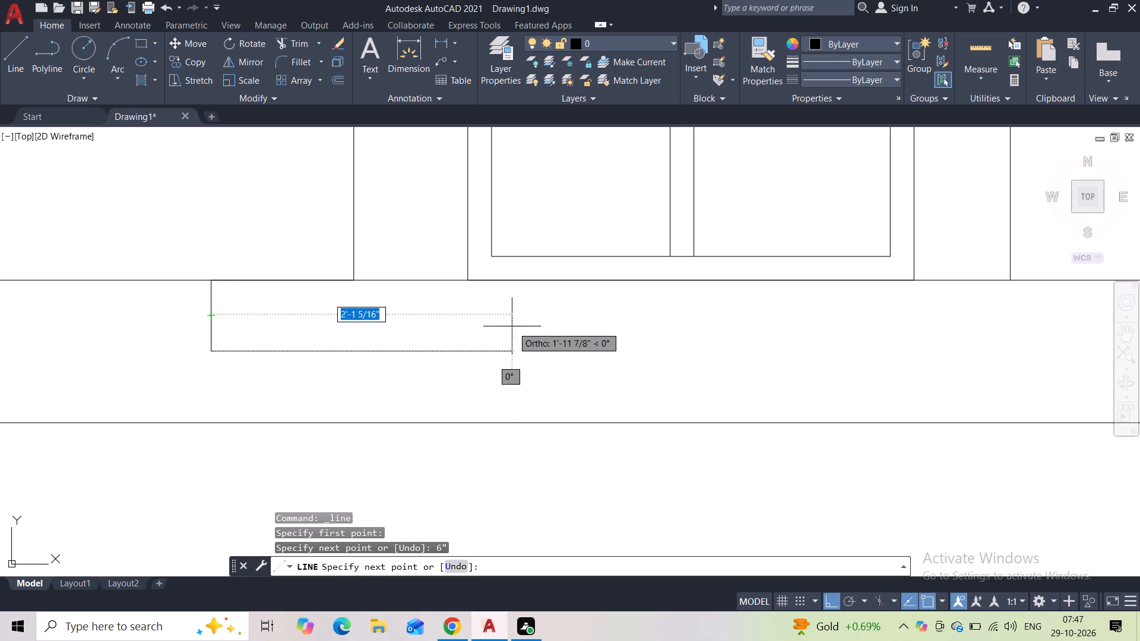
{"action": "middle_click_drag", "start_coordinate": [545, 326], "coordinate": [185, 404]}
{"action": "scroll", "coordinate": [206, 406], "scroll_direction": "down", "scroll_amount": 1}
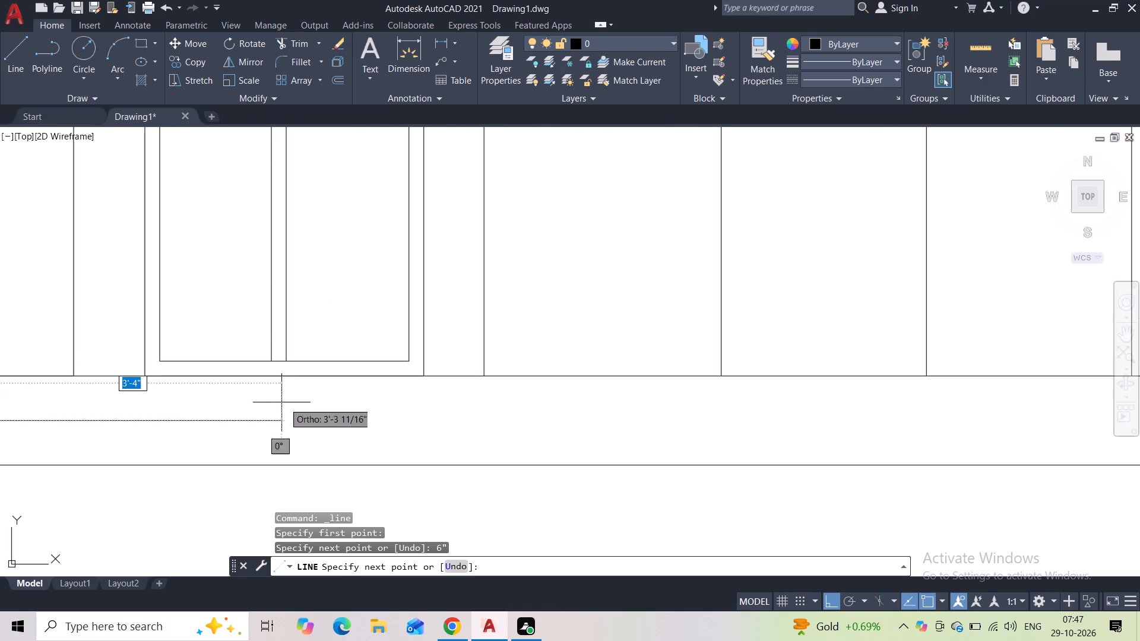
{"action": "middle_click_drag", "start_coordinate": [455, 407], "coordinate": [528, 393]}
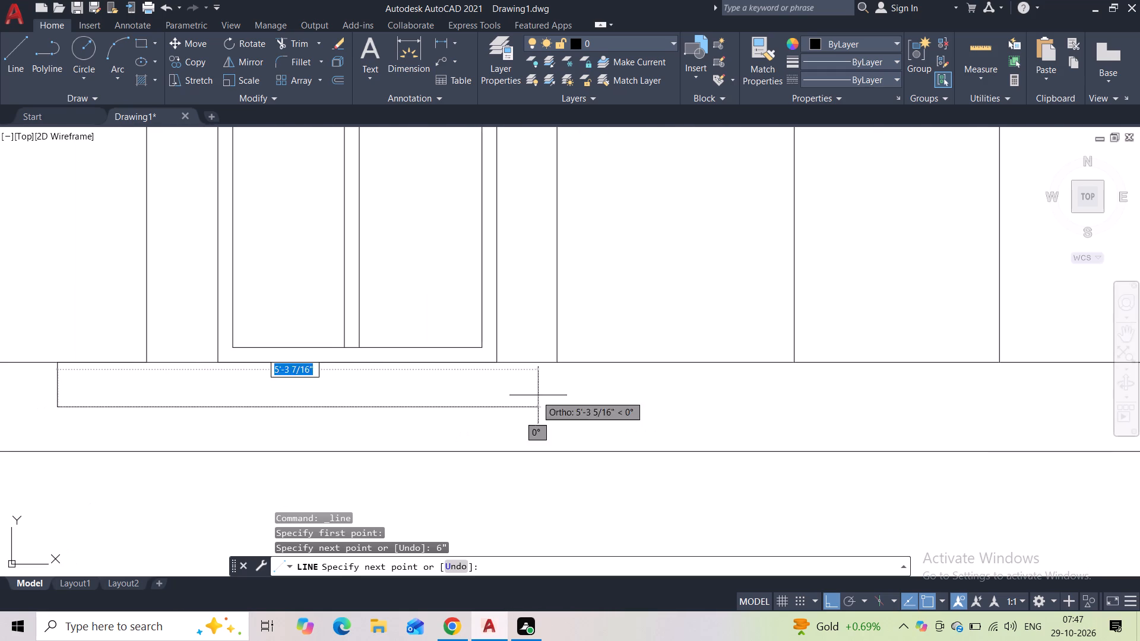
{"action": "left_click", "coordinate": [630, 402]}
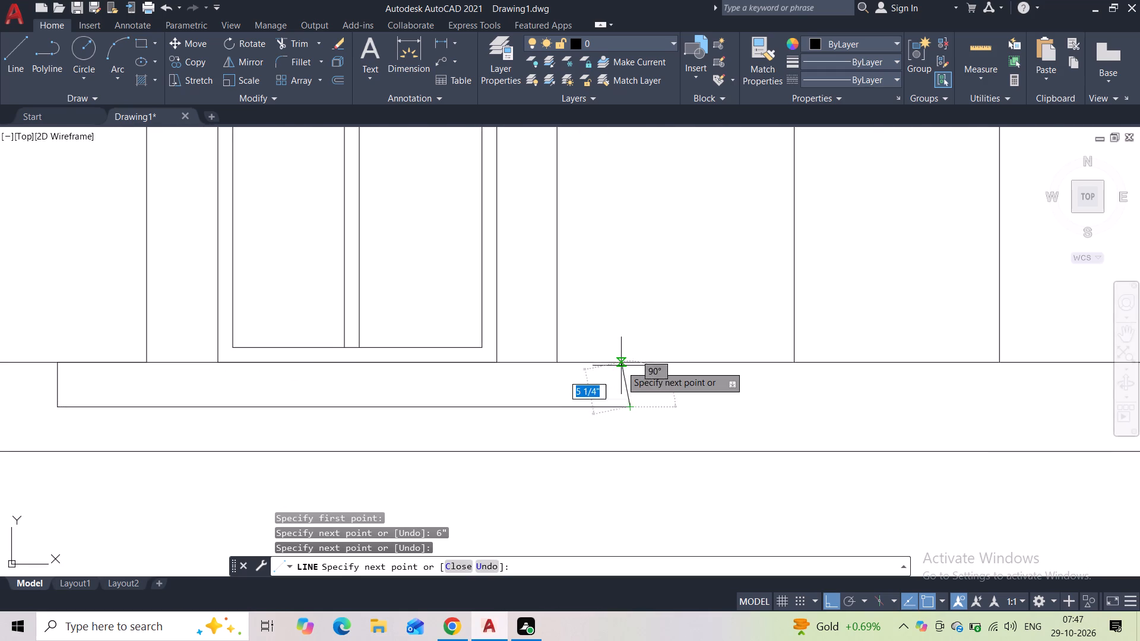
{"action": "left_click", "coordinate": [625, 361]}
{"action": "key", "text": "Escape"}
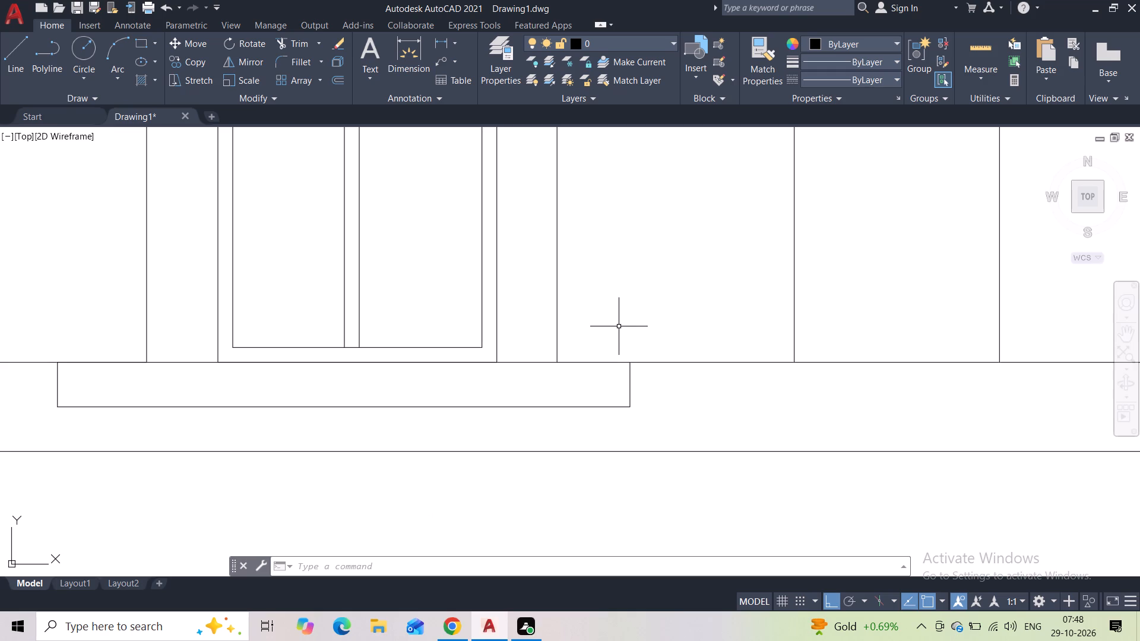
Draw the lower entrance step's two ends, extending slightly outward from the upper step's bottom corners and down to the base band's bottom edge.
{"action": "scroll", "coordinate": [583, 394], "scroll_direction": "down", "scroll_amount": 1}
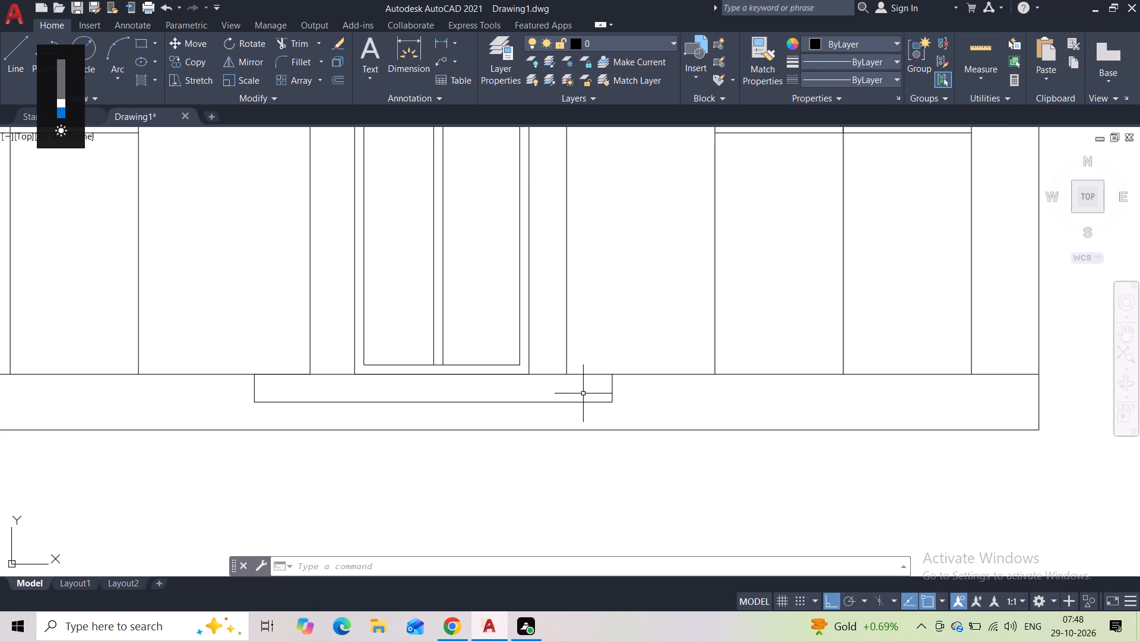
{"action": "scroll", "coordinate": [569, 407], "scroll_direction": "down", "scroll_amount": 2}
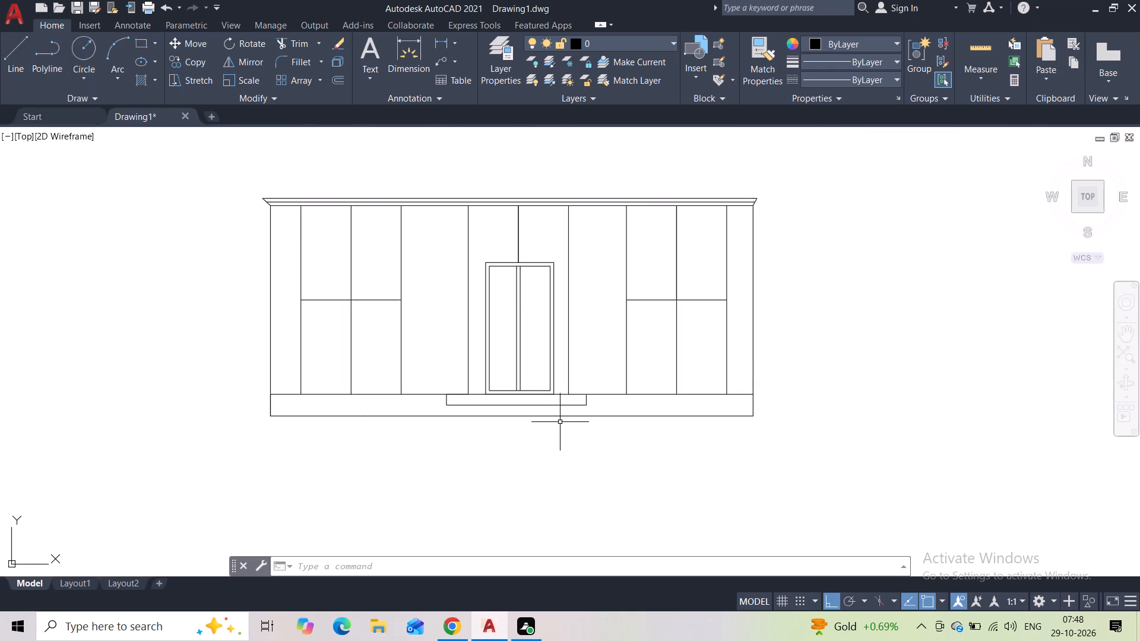
{"action": "scroll", "coordinate": [560, 422], "scroll_direction": "up", "scroll_amount": 2}
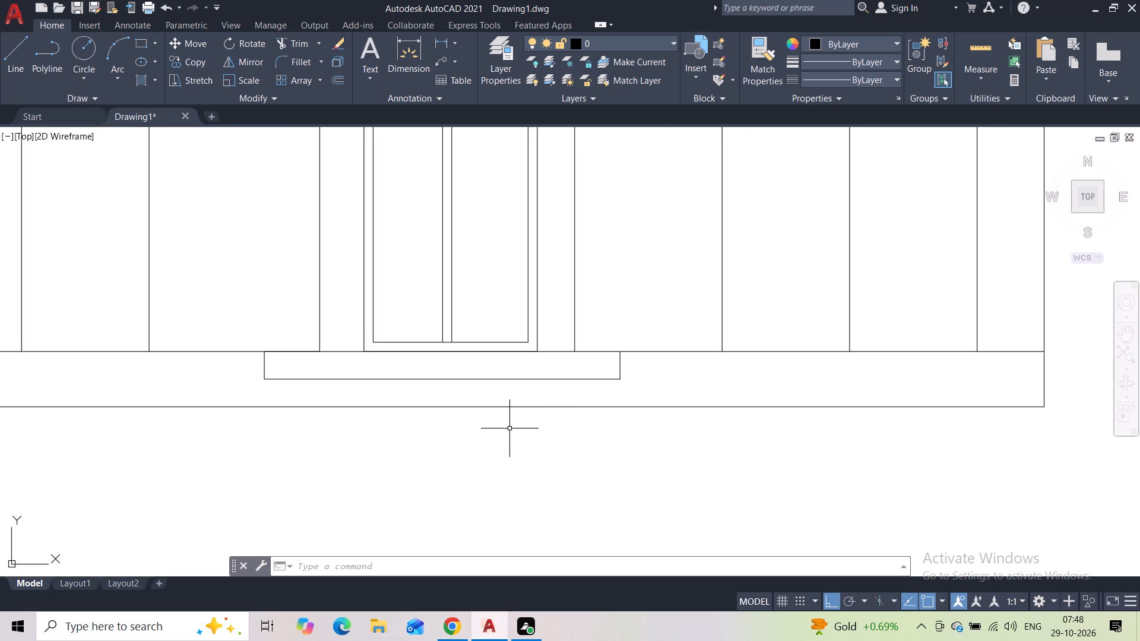
{"action": "left_click", "coordinate": [15, 64]}
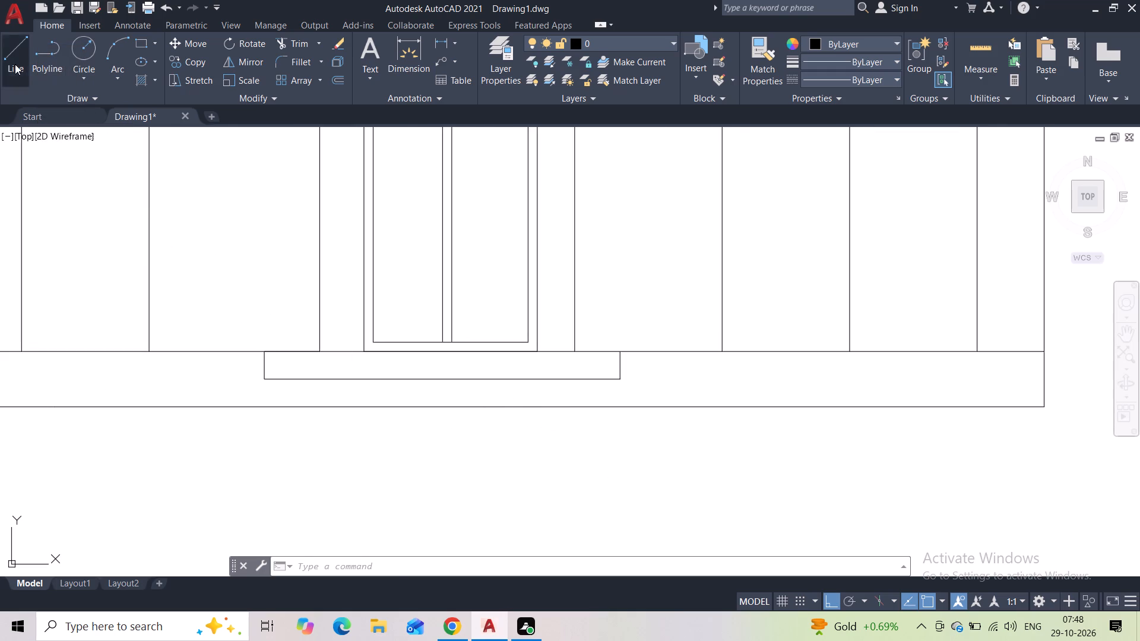
{"action": "left_click", "coordinate": [267, 380]}
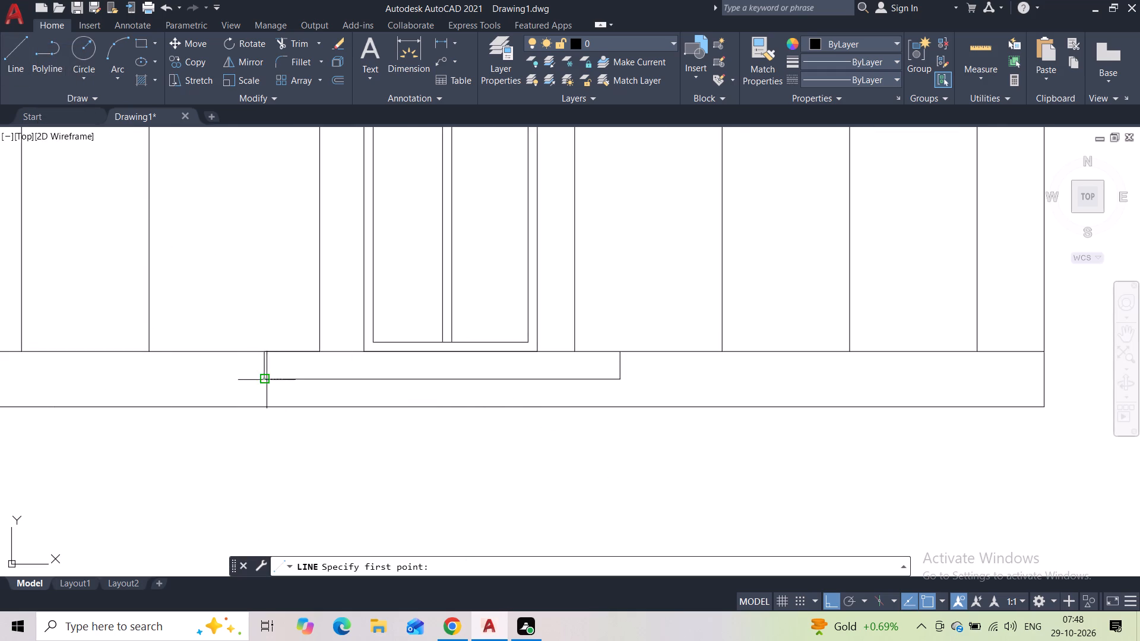
{"action": "left_click", "coordinate": [248, 379]}
{"action": "left_click", "coordinate": [243, 402]}
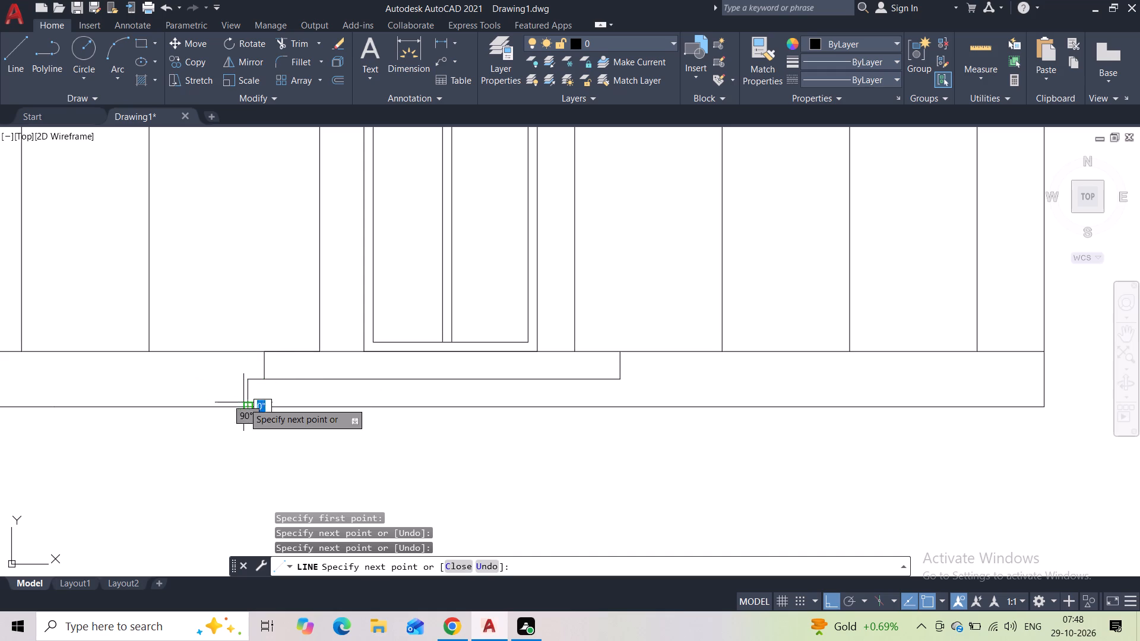
{"action": "key", "text": "space"}
{"action": "key", "text": "space"}
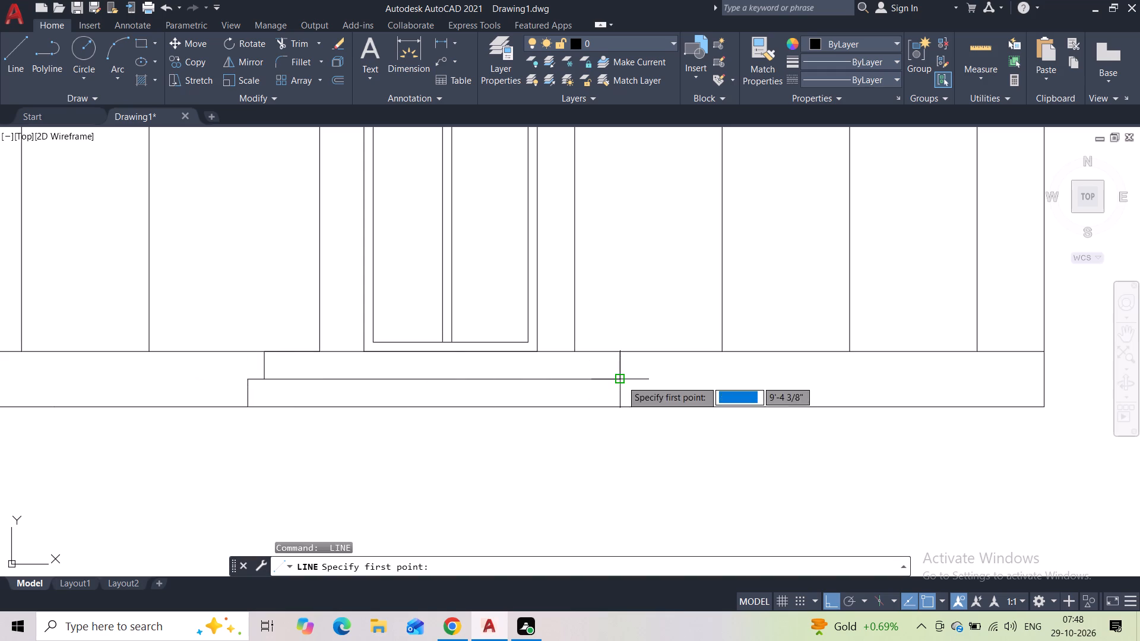
{"action": "left_click", "coordinate": [622, 380]}
{"action": "left_click", "coordinate": [650, 379]}
{"action": "left_click", "coordinate": [650, 410]}
{"action": "key", "text": "space"}
Draw a 10' vertical line up from the moulding's top edge, aligned with the wall's left edge.
{"action": "scroll", "coordinate": [654, 381], "scroll_direction": "down", "scroll_amount": 1}
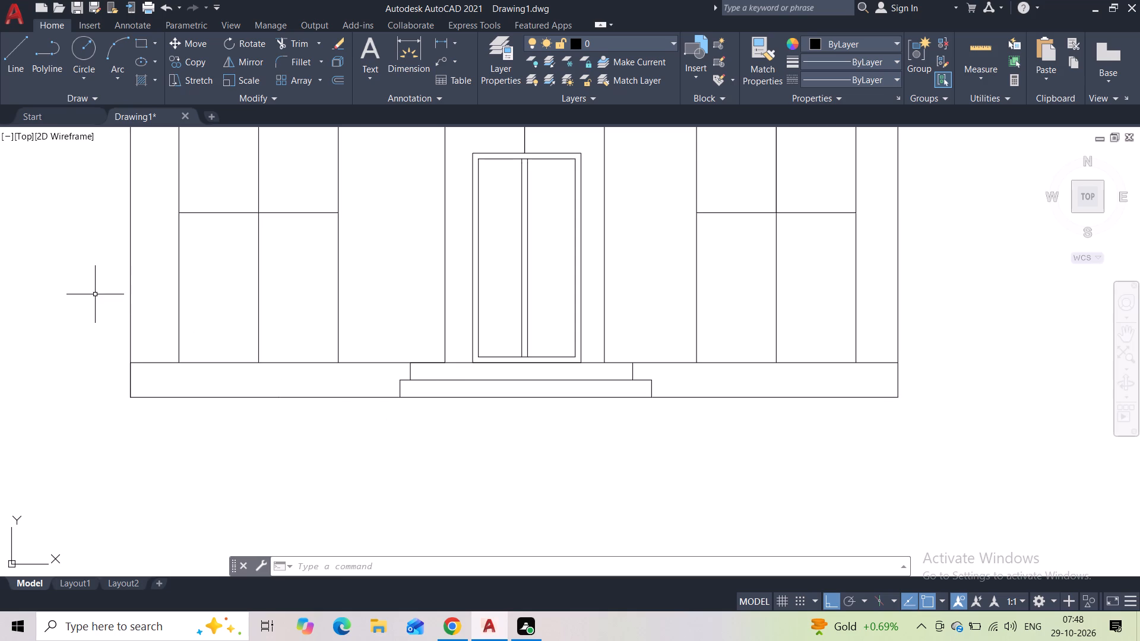
{"action": "scroll", "coordinate": [353, 350], "scroll_direction": "down", "scroll_amount": 2}
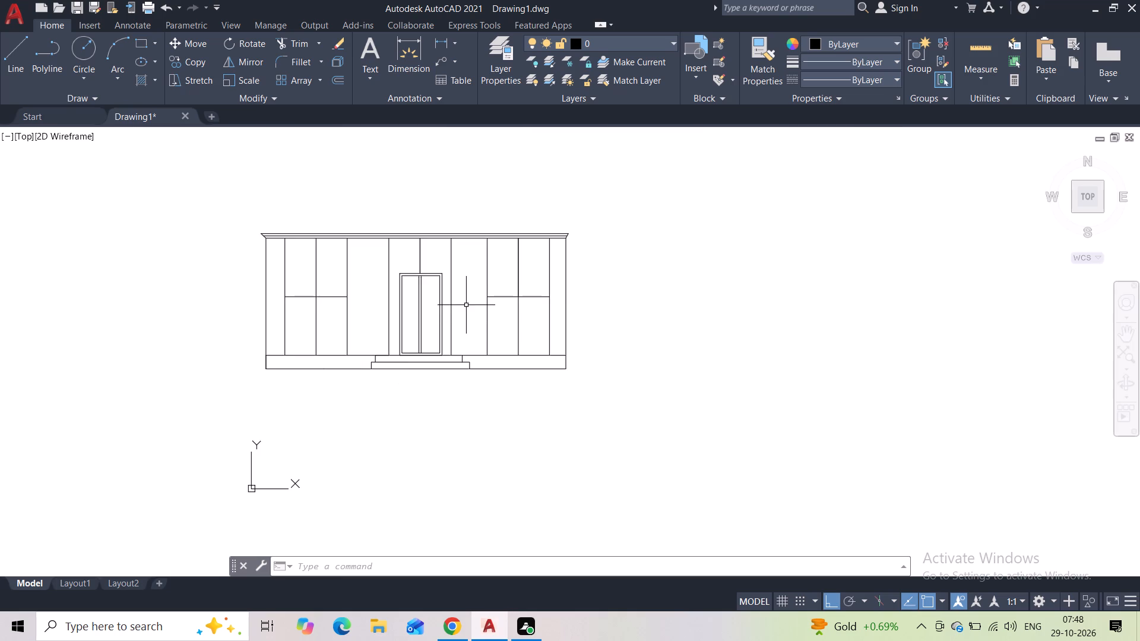
{"action": "scroll", "coordinate": [466, 305], "scroll_direction": "up", "scroll_amount": 1}
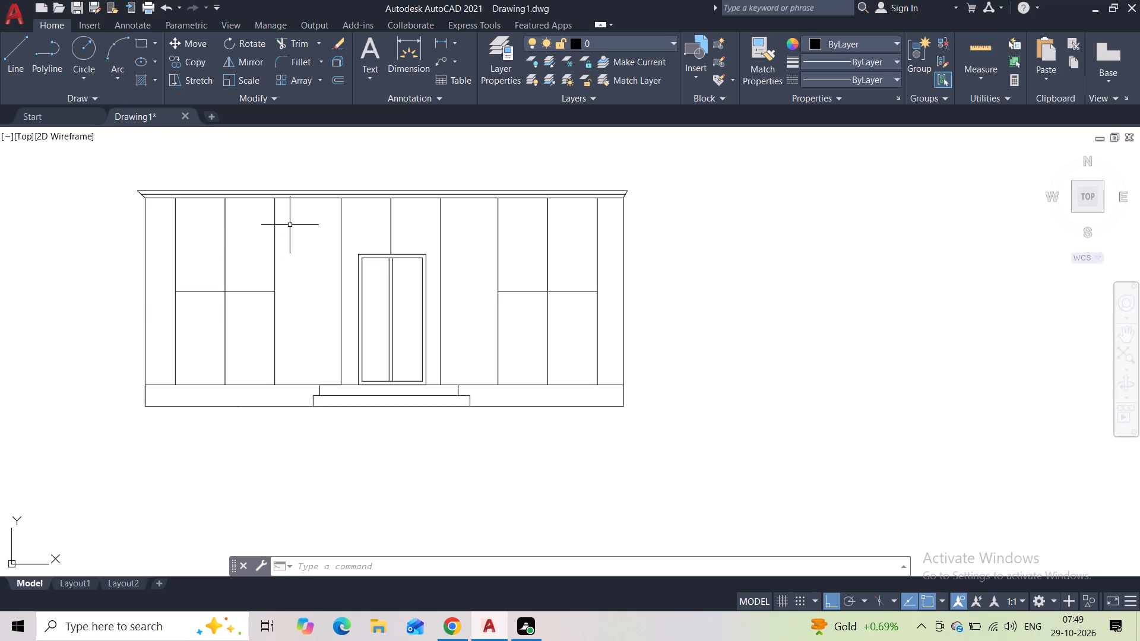
{"action": "middle_click_drag", "start_coordinate": [290, 224], "coordinate": [296, 307]}
{"action": "scroll", "coordinate": [160, 255], "scroll_direction": "up", "scroll_amount": 3}
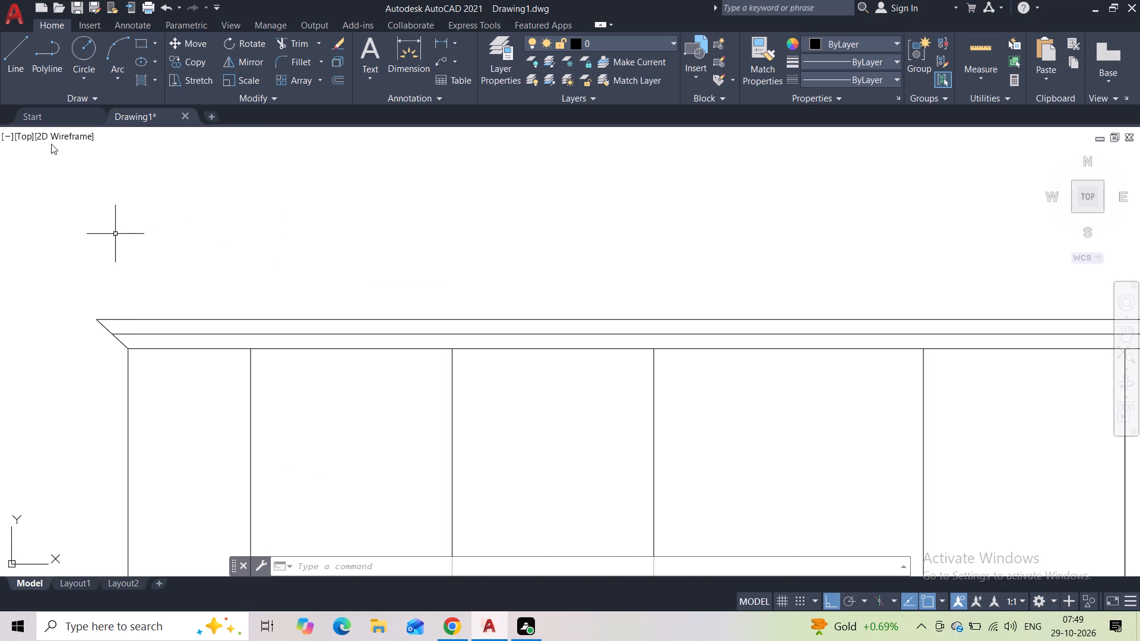
{"action": "left_click", "coordinate": [11, 62]}
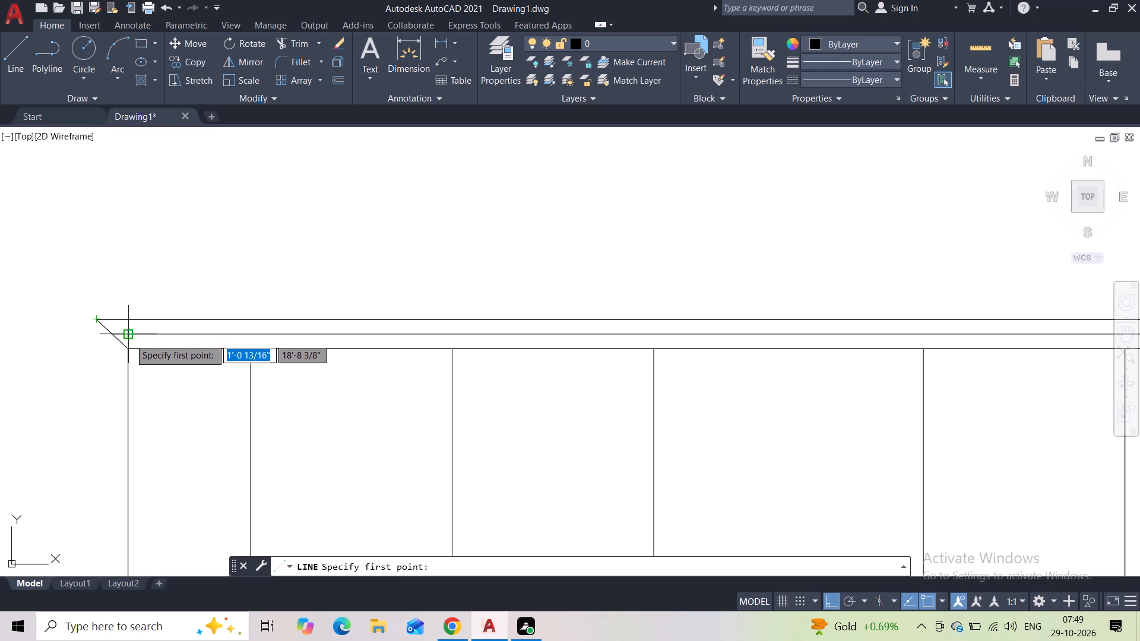
{"action": "left_click", "coordinate": [129, 319]}
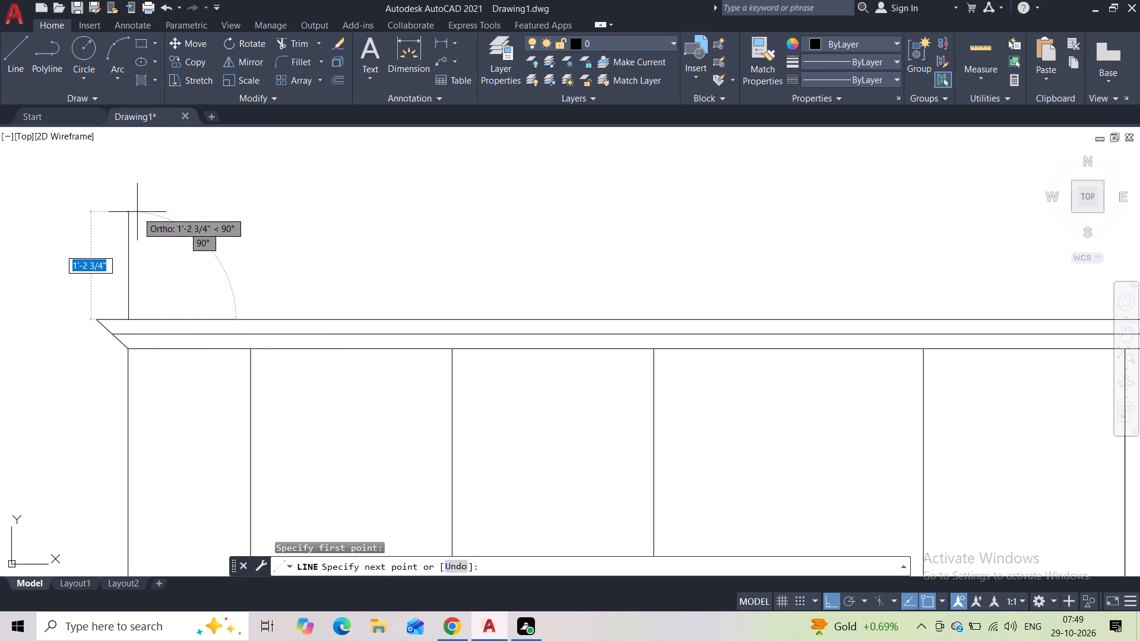
{"action": "type", "text": "10'"}
{"action": "key", "text": "Return"}
{"action": "key", "text": "Escape"}
Draw a 10' vertical line up from the moulding's top edge, aligned with the wall's right edge.
{"action": "scroll", "coordinate": [87, 99], "scroll_direction": "down", "scroll_amount": 2}
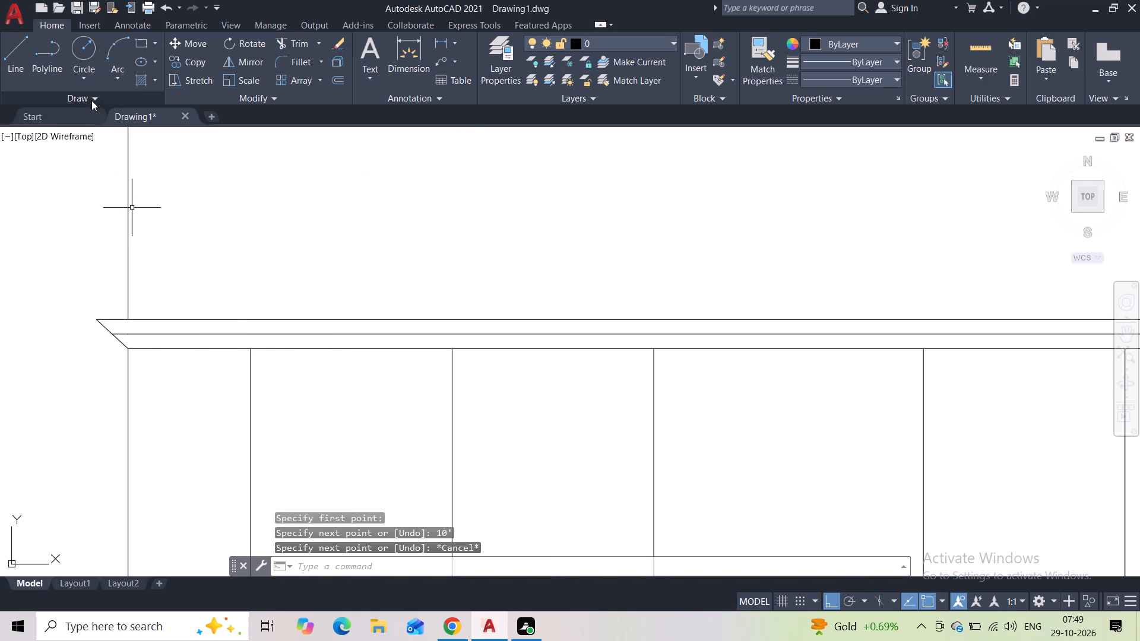
{"action": "scroll", "coordinate": [91, 100], "scroll_direction": "down", "scroll_amount": 2}
{"action": "scroll", "coordinate": [256, 267], "scroll_direction": "down", "scroll_amount": 2}
{"action": "middle_click_drag", "start_coordinate": [332, 259], "coordinate": [137, 333]}
{"action": "scroll", "coordinate": [132, 330], "scroll_direction": "down", "scroll_amount": 2}
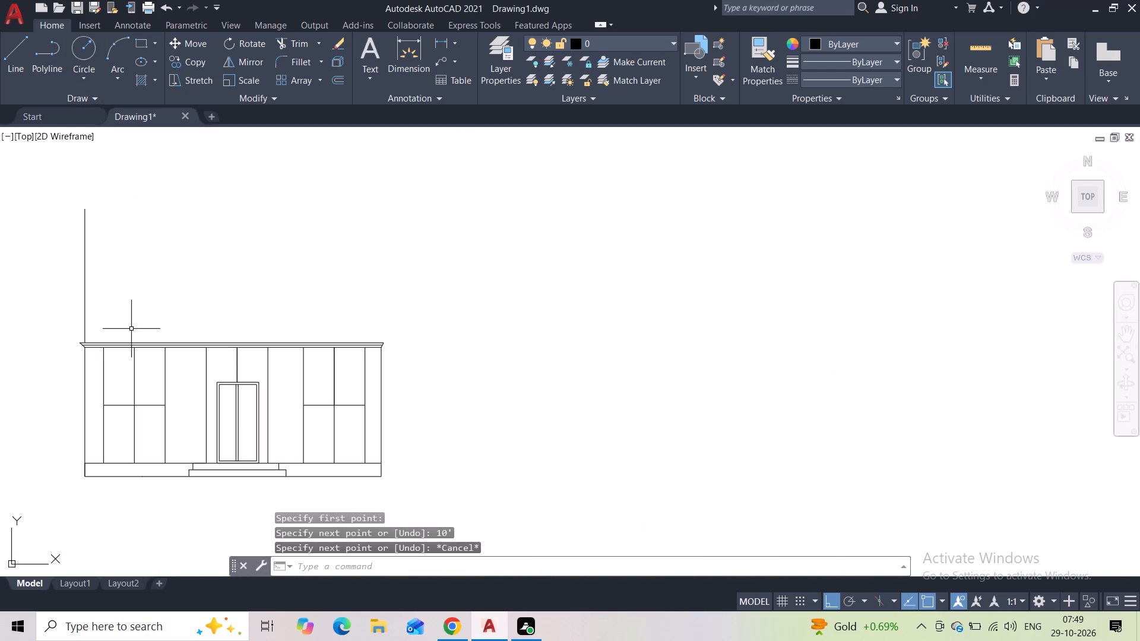
{"action": "scroll", "coordinate": [355, 344], "scroll_direction": "up", "scroll_amount": 4}
{"action": "key", "text": "space"}
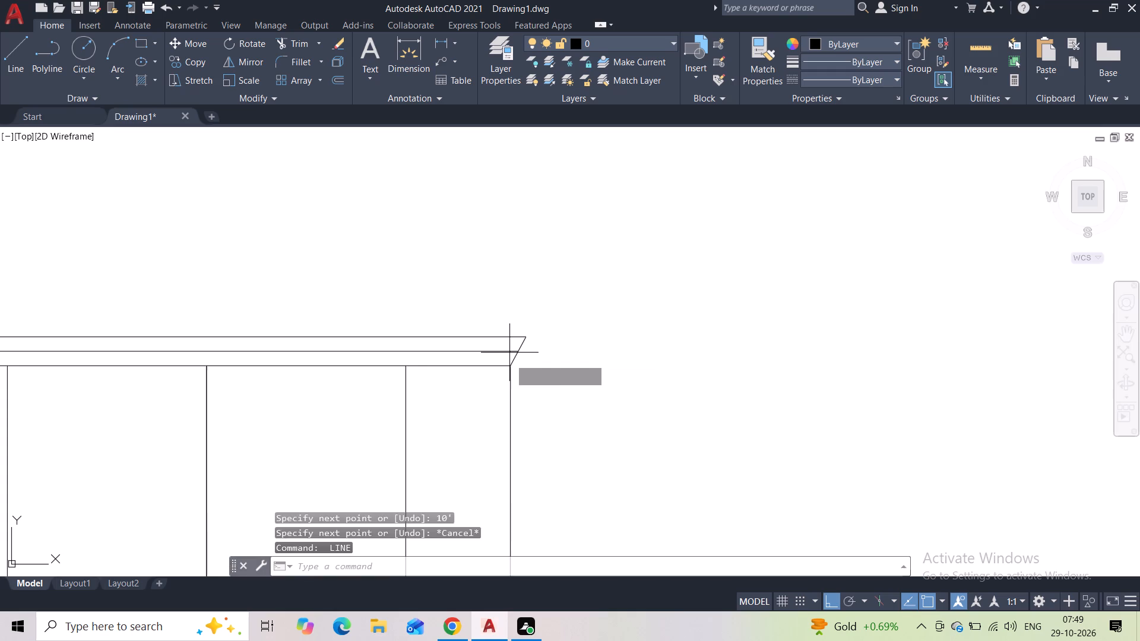
{"action": "left_click", "coordinate": [511, 337]}
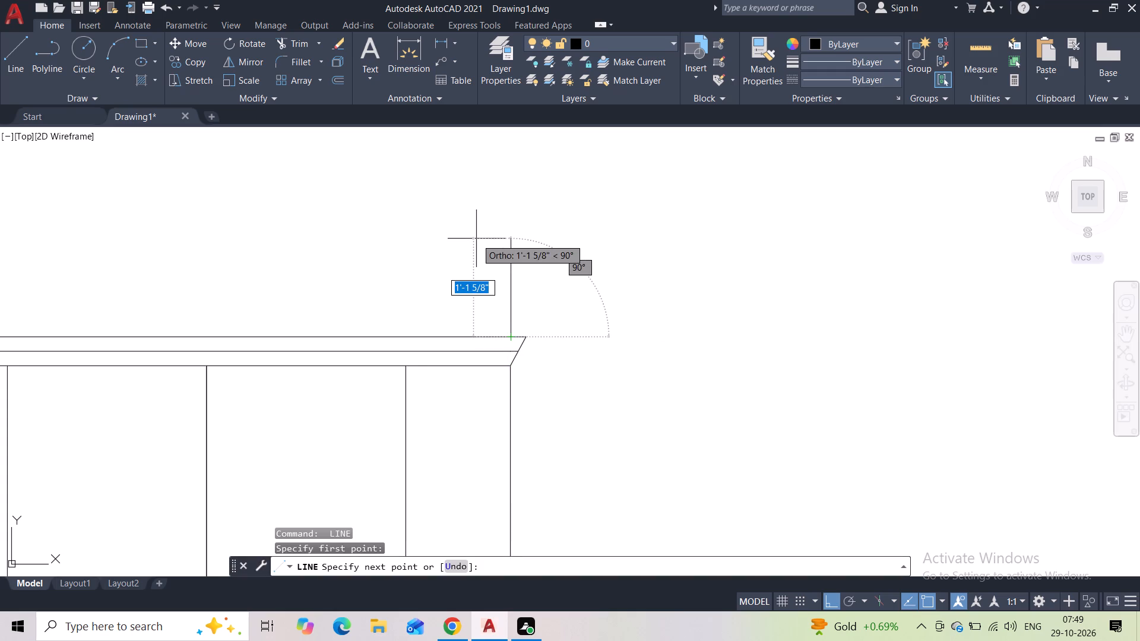
{"action": "type", "text": "10'"}
{"action": "key", "text": "Return"}
{"action": "key", "text": "Escape"}
Draw an 8' vertical line up from the moulding's top edge, aligned with the left side panel's left edge.
{"action": "scroll", "coordinate": [476, 238], "scroll_direction": "down", "scroll_amount": 2}
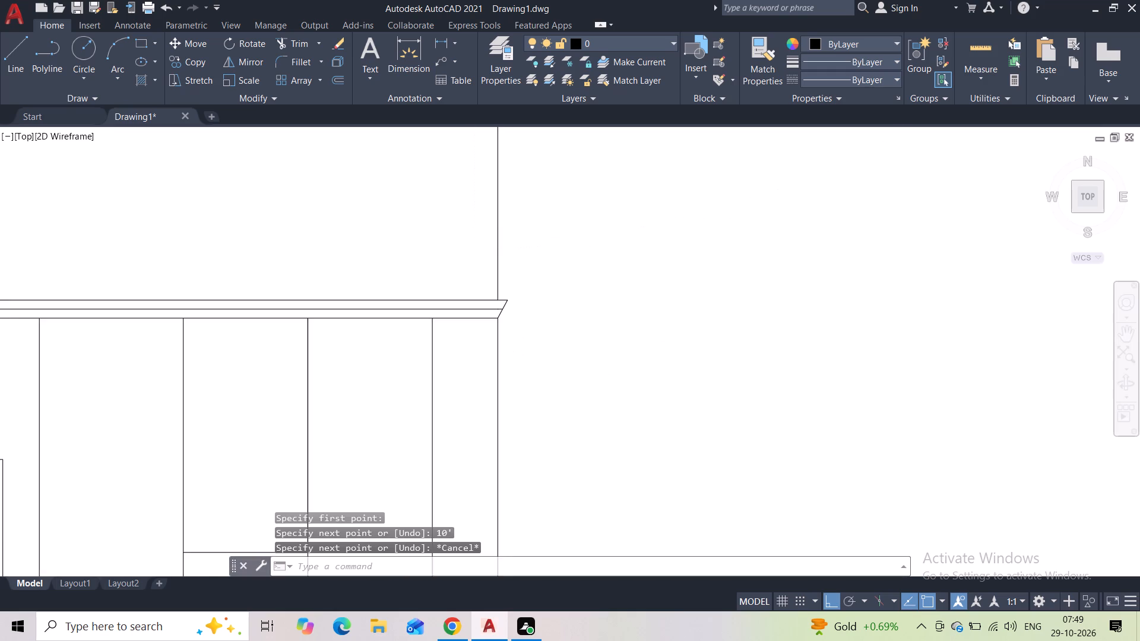
{"action": "middle_click_drag", "start_coordinate": [389, 245], "coordinate": [547, 380]}
{"action": "scroll", "coordinate": [542, 370], "scroll_direction": "down", "scroll_amount": 2}
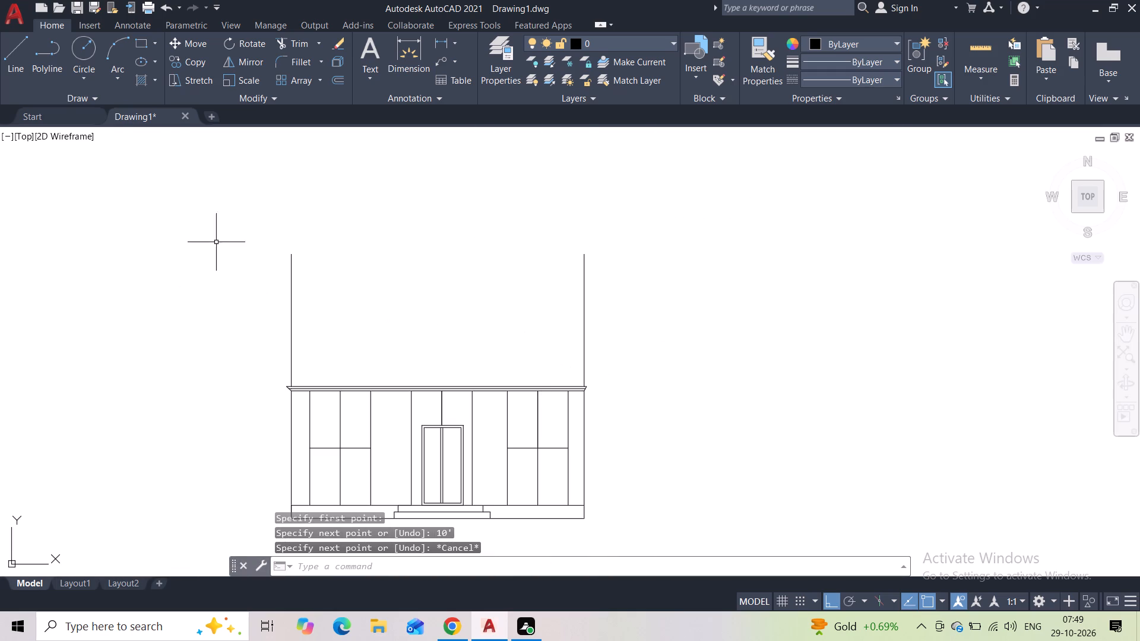
{"action": "left_click", "coordinate": [21, 63]}
{"action": "scroll", "coordinate": [349, 384], "scroll_direction": "up", "scroll_amount": 2}
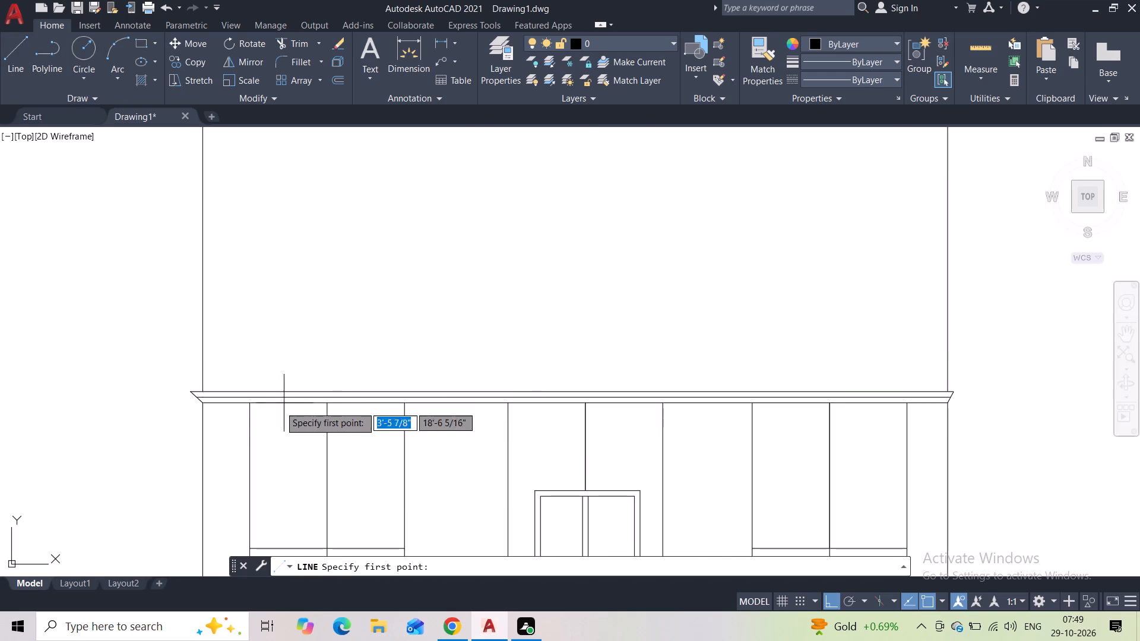
{"action": "left_click", "coordinate": [251, 392]}
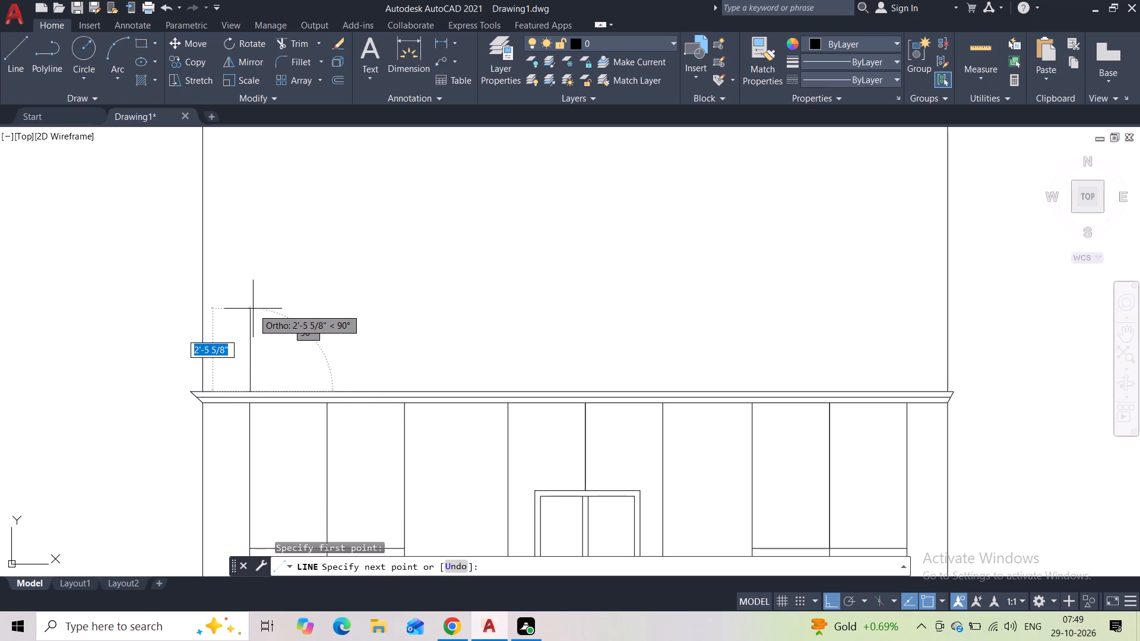
{"action": "type", "text": "8'"}
{"action": "key", "text": "Return"}
{"action": "key", "text": "Escape"}
Draw a 7' vertical line up from the moulding's top edge, aligned with the left side panel's right edge.
{"action": "scroll", "coordinate": [259, 304], "scroll_direction": "down", "scroll_amount": 3}
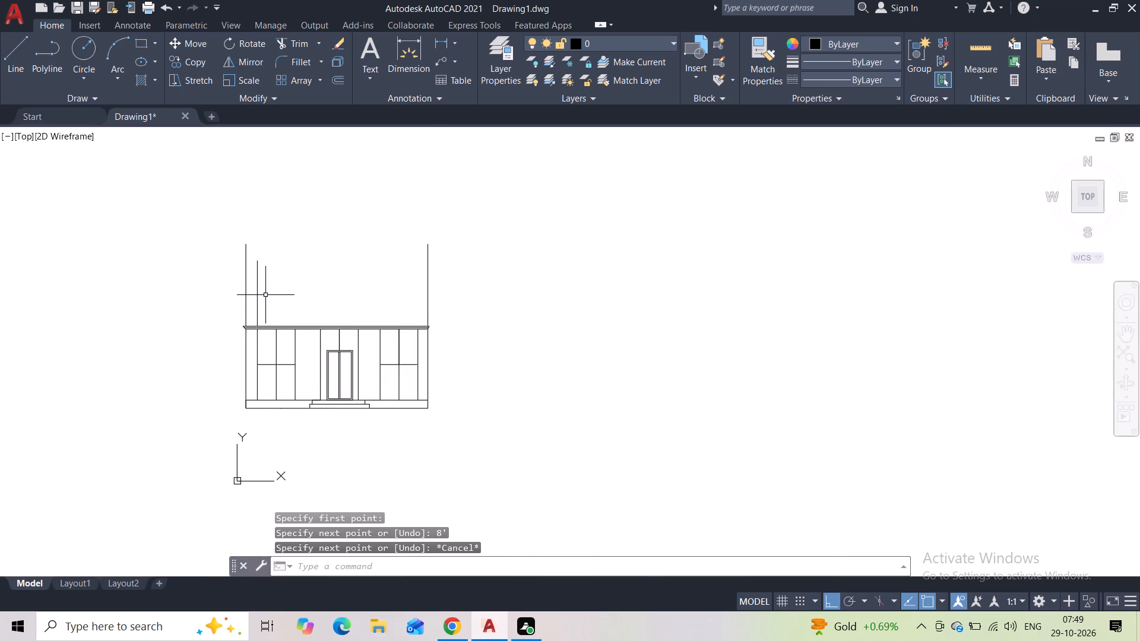
{"action": "middle_click_drag", "start_coordinate": [267, 294], "coordinate": [267, 331]}
{"action": "scroll", "coordinate": [267, 331], "scroll_direction": "up", "scroll_amount": 2}
{"action": "key", "text": "space"}
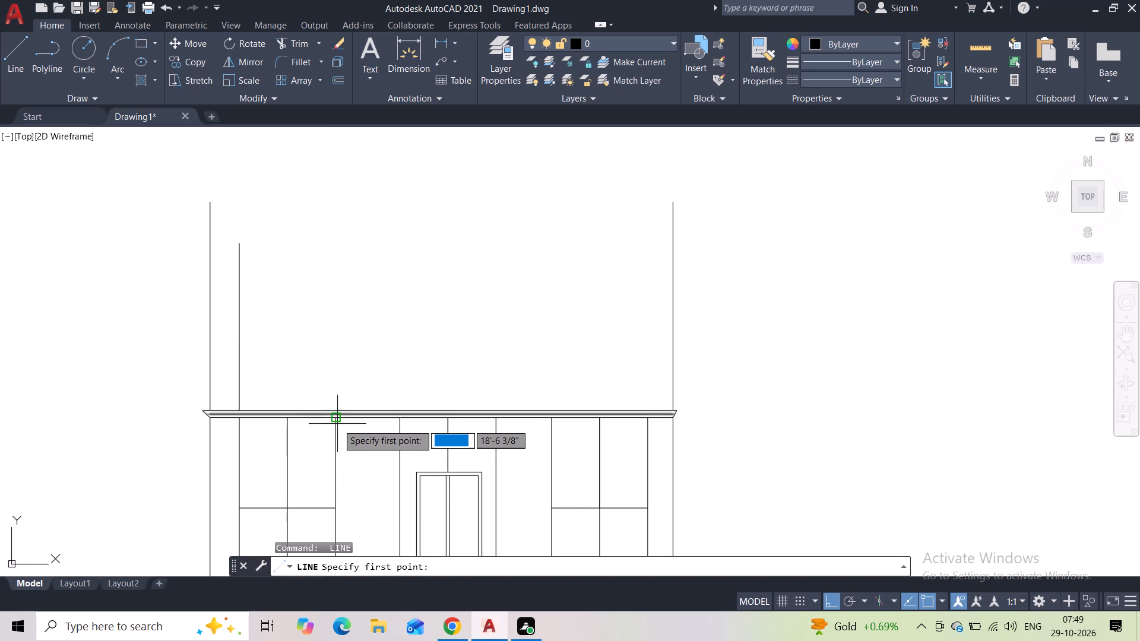
{"action": "scroll", "coordinate": [338, 421], "scroll_direction": "up", "scroll_amount": 2}
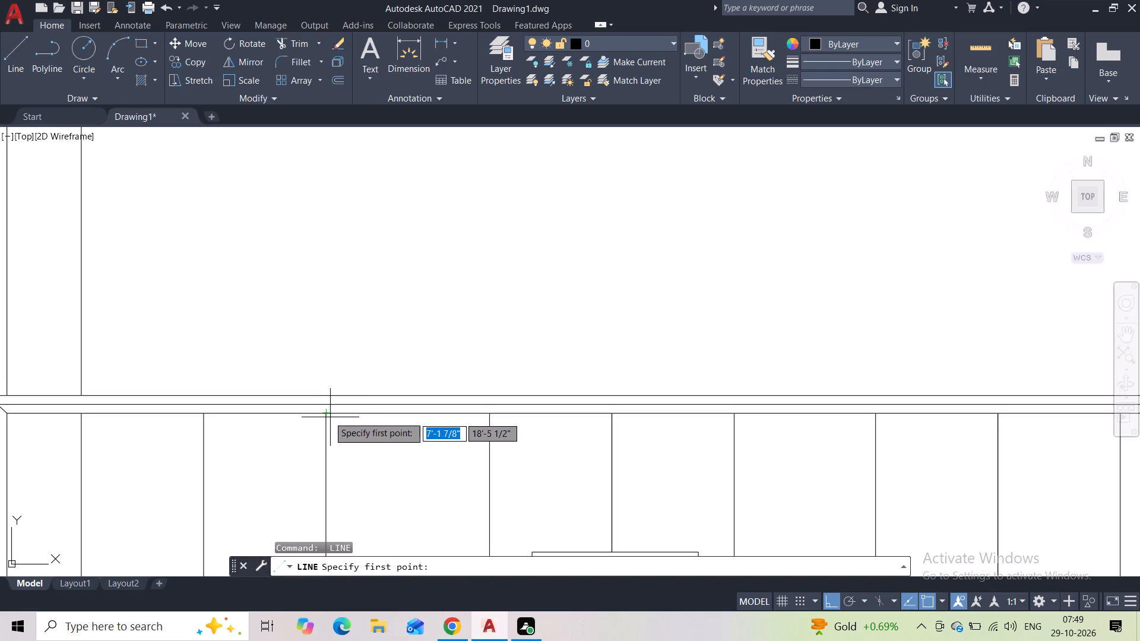
{"action": "left_click", "coordinate": [327, 398]}
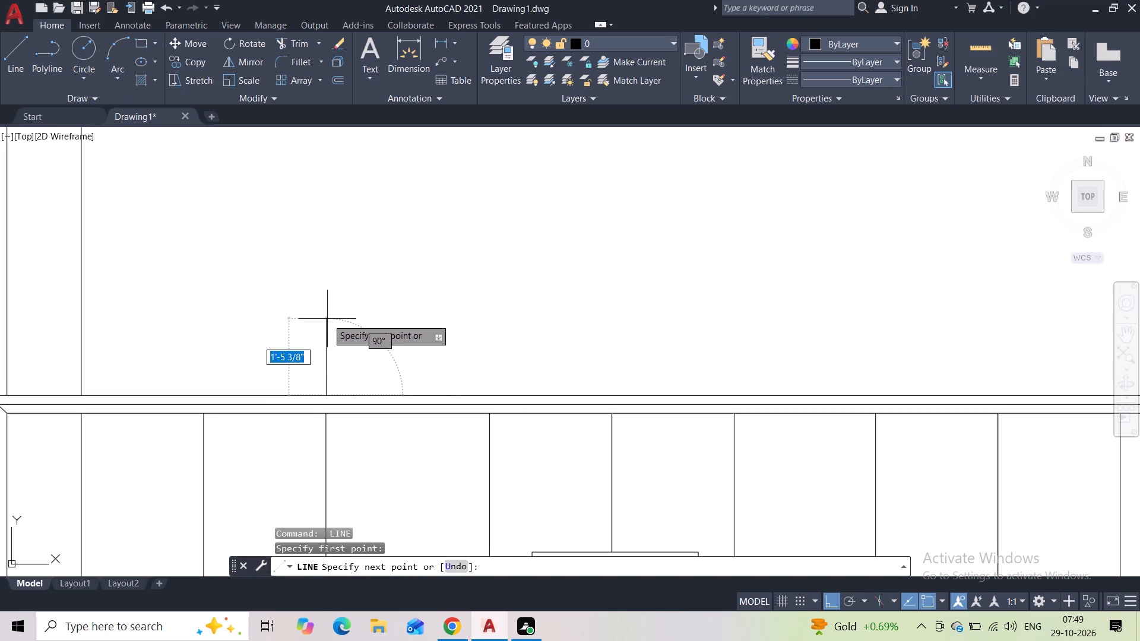
{"action": "type", "text": "7'"}
{"action": "key", "text": "Return"}
{"action": "key", "text": "Escape"}
{"action": "scroll", "coordinate": [327, 321], "scroll_direction": "down", "scroll_amount": 3}
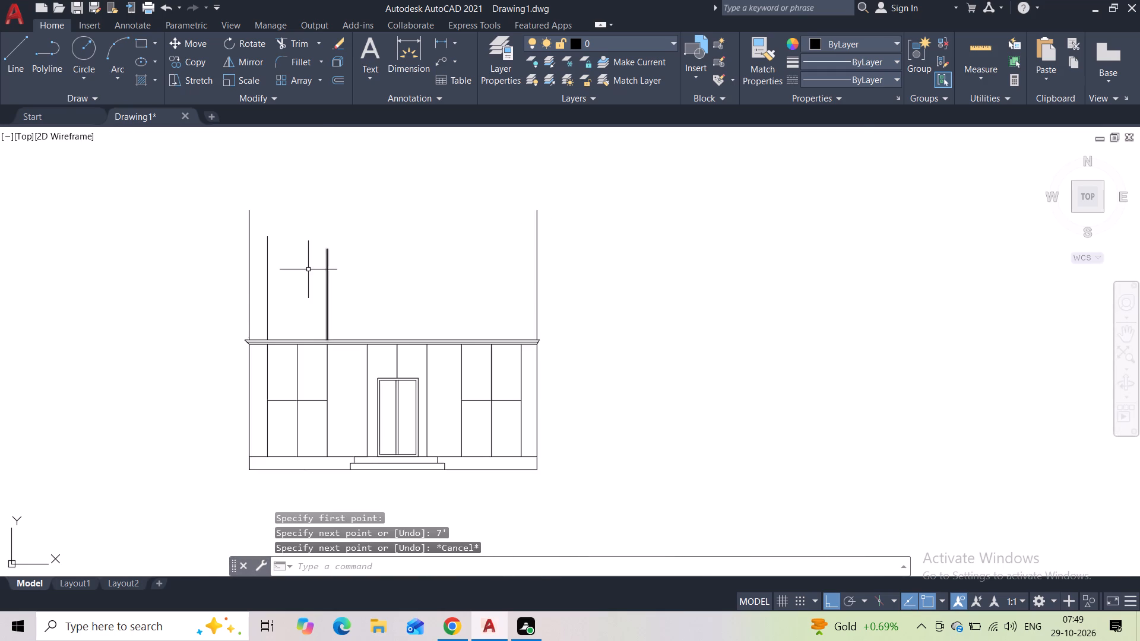
Delete the 8' vertical line above the left side panel's left edge.
{"action": "middle_click_drag", "start_coordinate": [308, 268], "coordinate": [319, 315]}
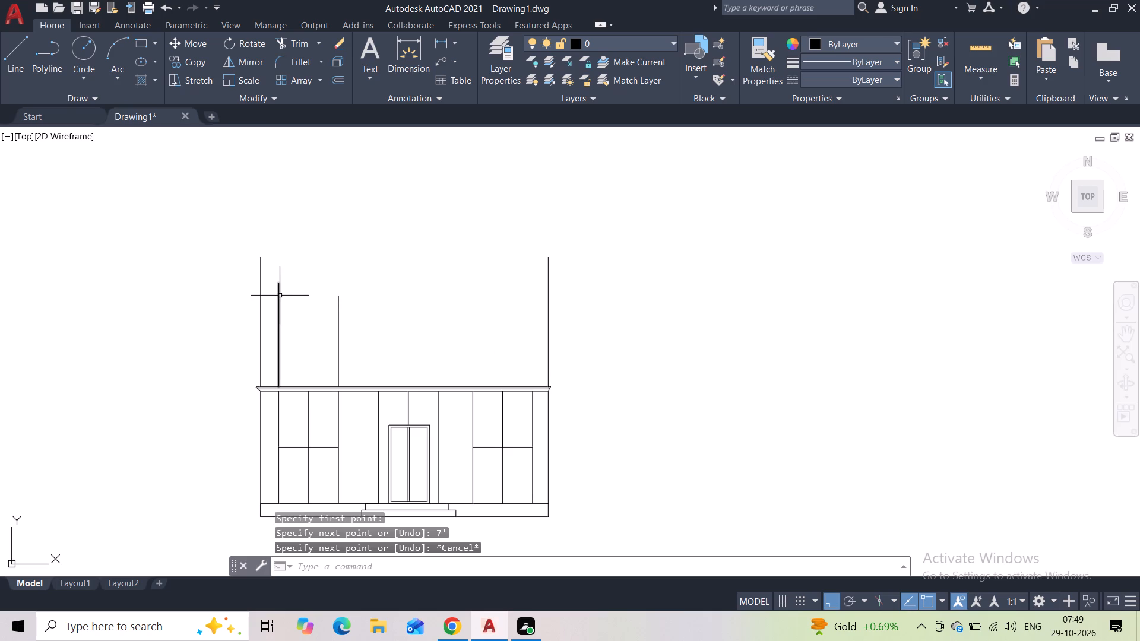
{"action": "left_click", "coordinate": [280, 296]}
{"action": "key", "text": "Delete"}
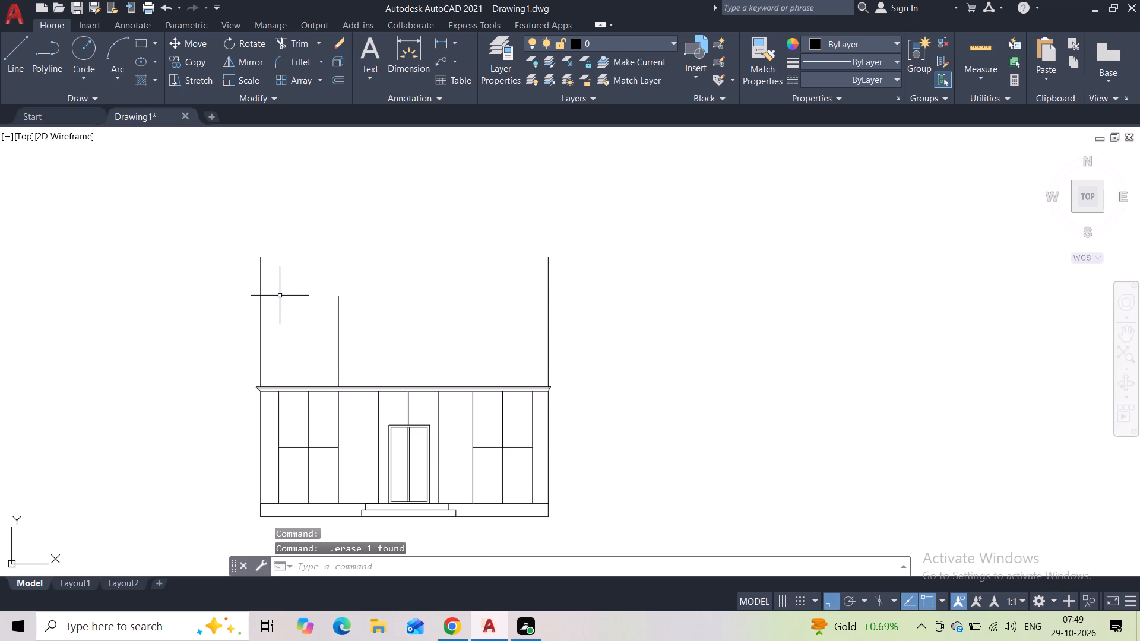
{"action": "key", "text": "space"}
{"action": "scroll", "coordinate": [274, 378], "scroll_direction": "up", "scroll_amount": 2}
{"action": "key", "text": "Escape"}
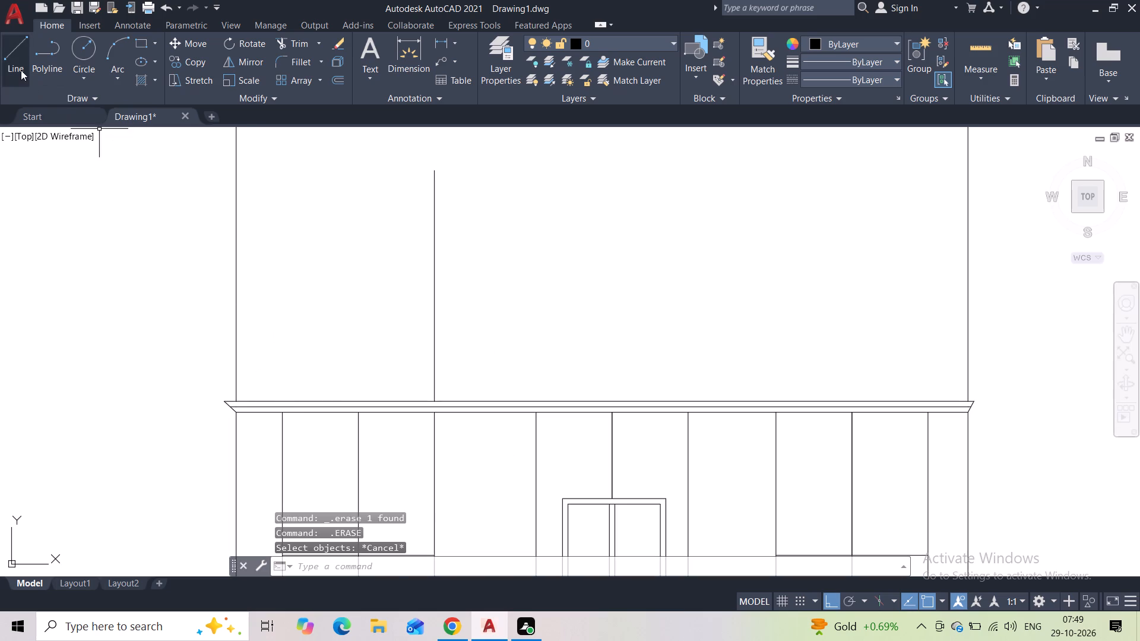
Draw a 7' vertical line up from the moulding's top edge, aligned with the left side panel's left edge.
{"action": "left_click", "coordinate": [21, 70]}
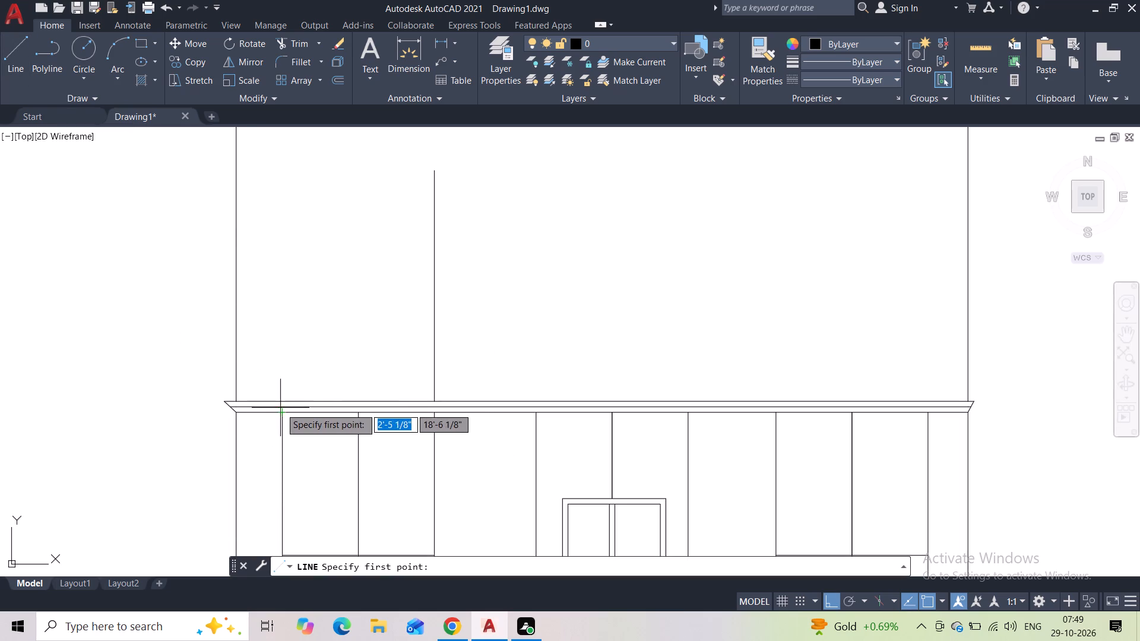
{"action": "left_click", "coordinate": [282, 400]}
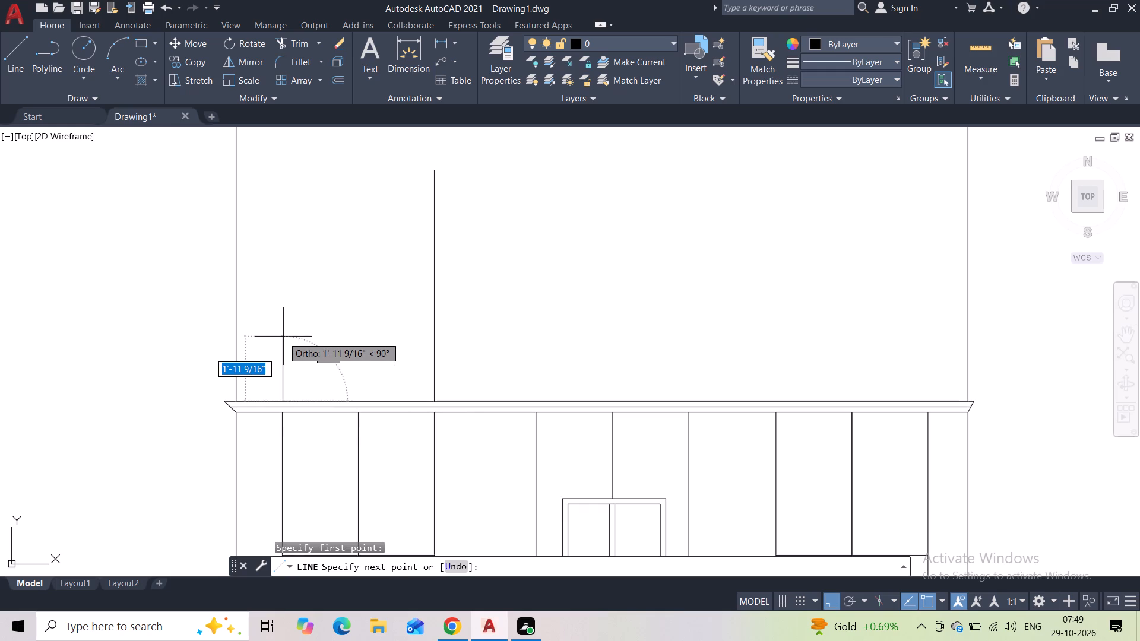
{"action": "type", "text": "7'"}
{"action": "key", "text": "Return"}
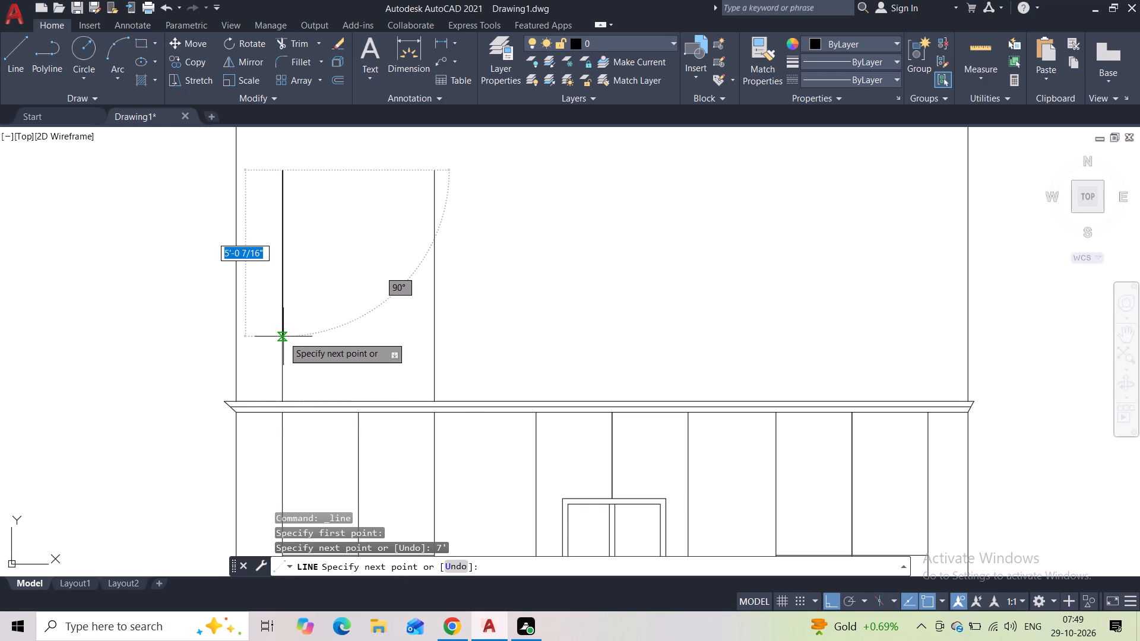
{"action": "key", "text": "Escape"}
Draw a 7' vertical line up from the moulding's top edge, aligned with the central door bay's left edge.
{"action": "middle_click_drag", "start_coordinate": [553, 284], "coordinate": [284, 296]}
{"action": "key", "text": "space"}
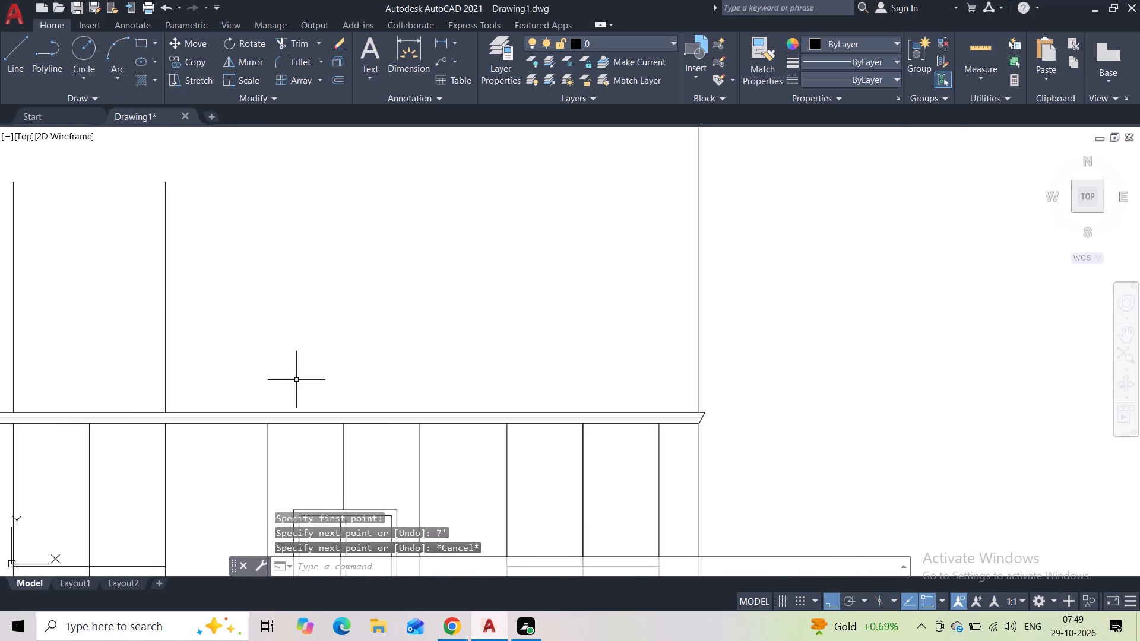
{"action": "left_click", "coordinate": [268, 408]}
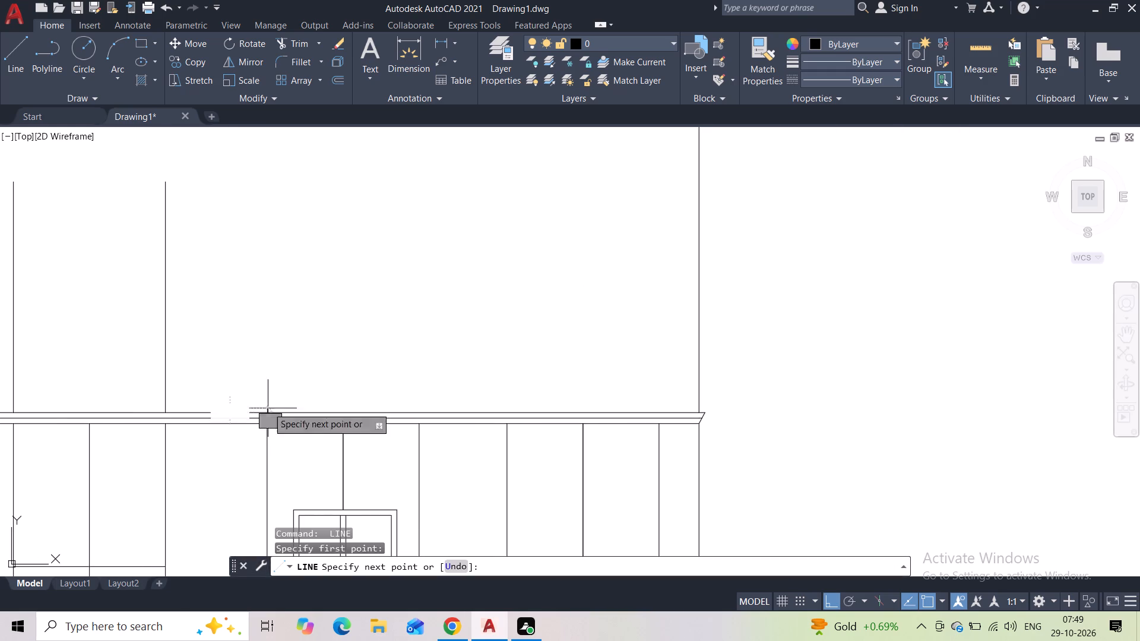
{"action": "type", "text": "7'"}
{"action": "key", "text": "Return"}
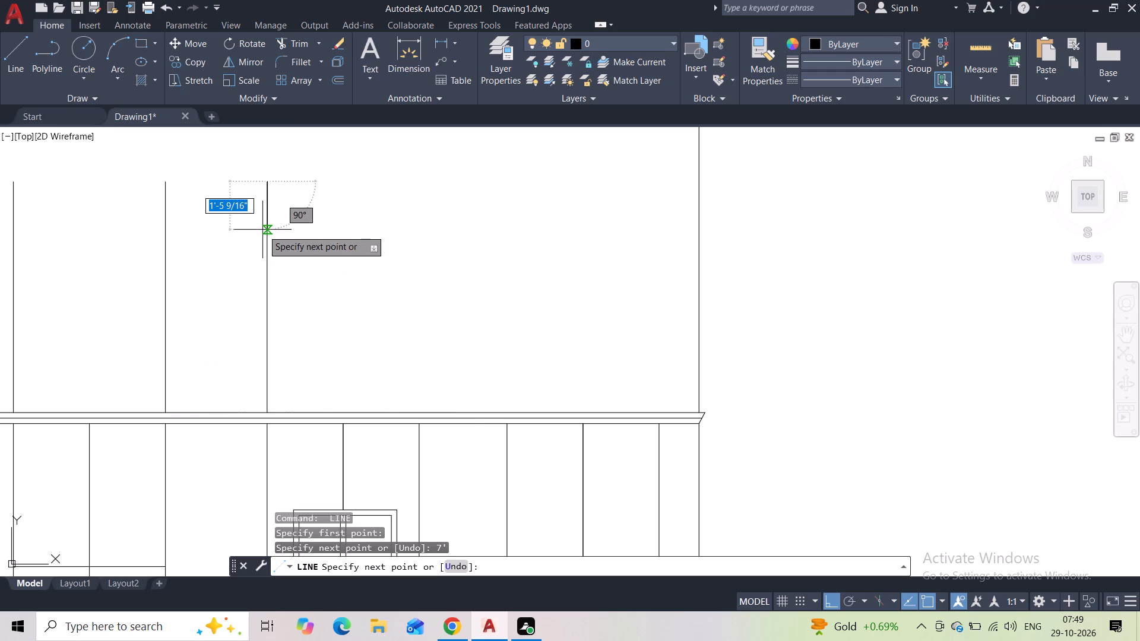
{"action": "key", "text": "Escape"}
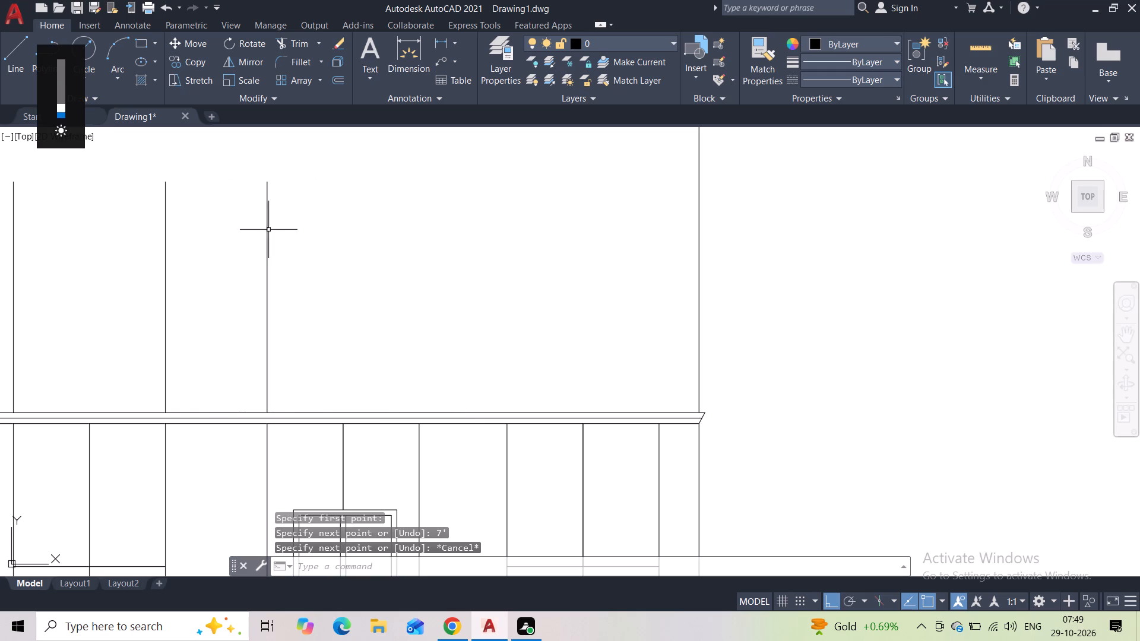
Draw a 7' vertical line up from the moulding's top edge, aligned with the central door bay's right edge.
{"action": "key", "text": "space"}
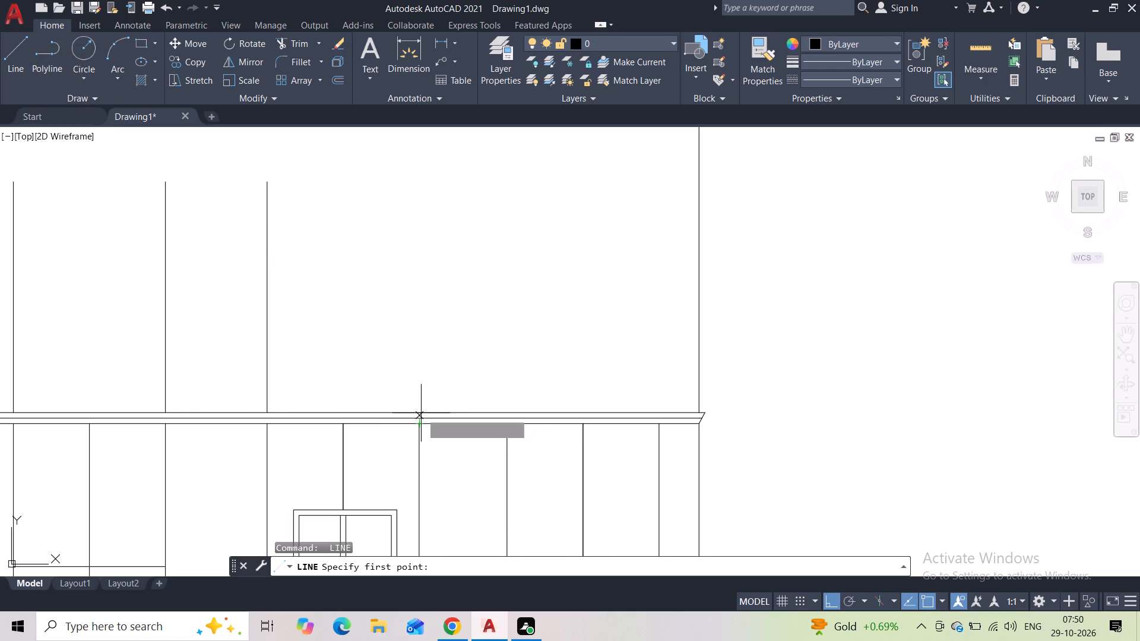
{"action": "left_click", "coordinate": [422, 412]}
{"action": "type", "text": "7'"}
{"action": "key", "text": "Return"}
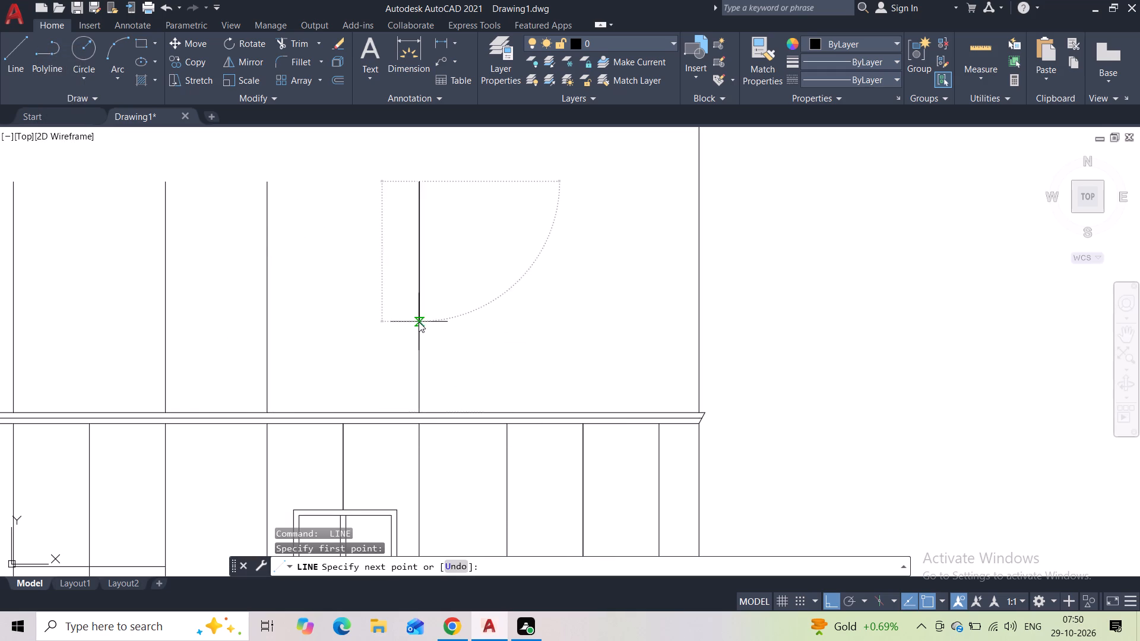
{"action": "key", "text": "Escape"}
Draw a 7' vertical line up from the moulding's top edge, aligned with the right side panel's left edge.
{"action": "key", "text": "space"}
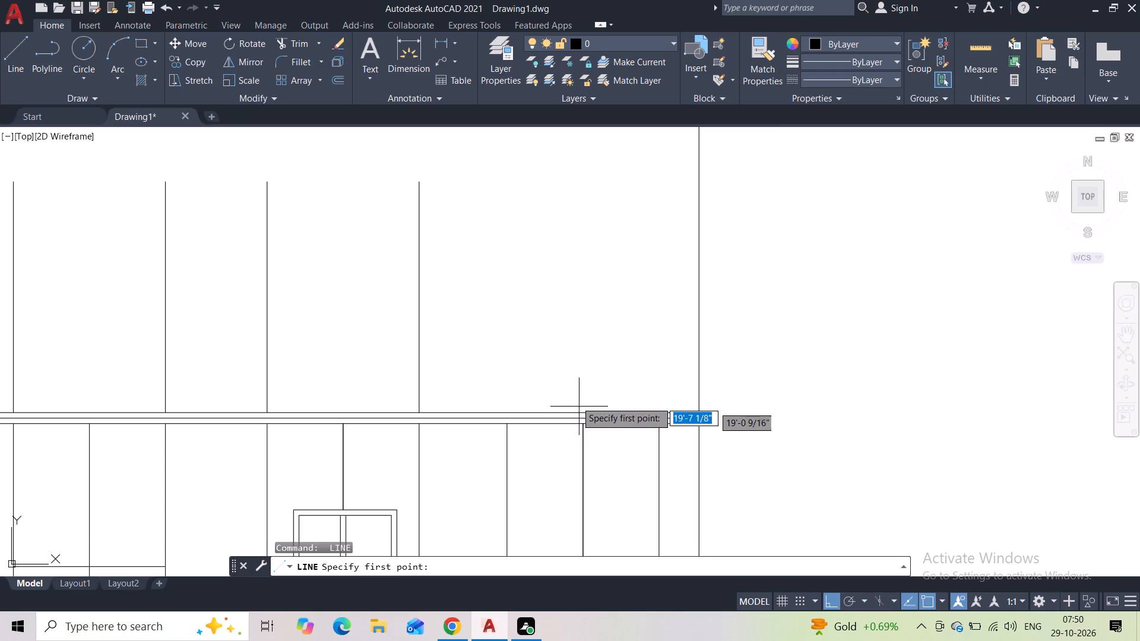
{"action": "scroll", "coordinate": [577, 359], "scroll_direction": "down", "scroll_amount": 2}
{"action": "scroll", "coordinate": [575, 401], "scroll_direction": "up", "scroll_amount": 3}
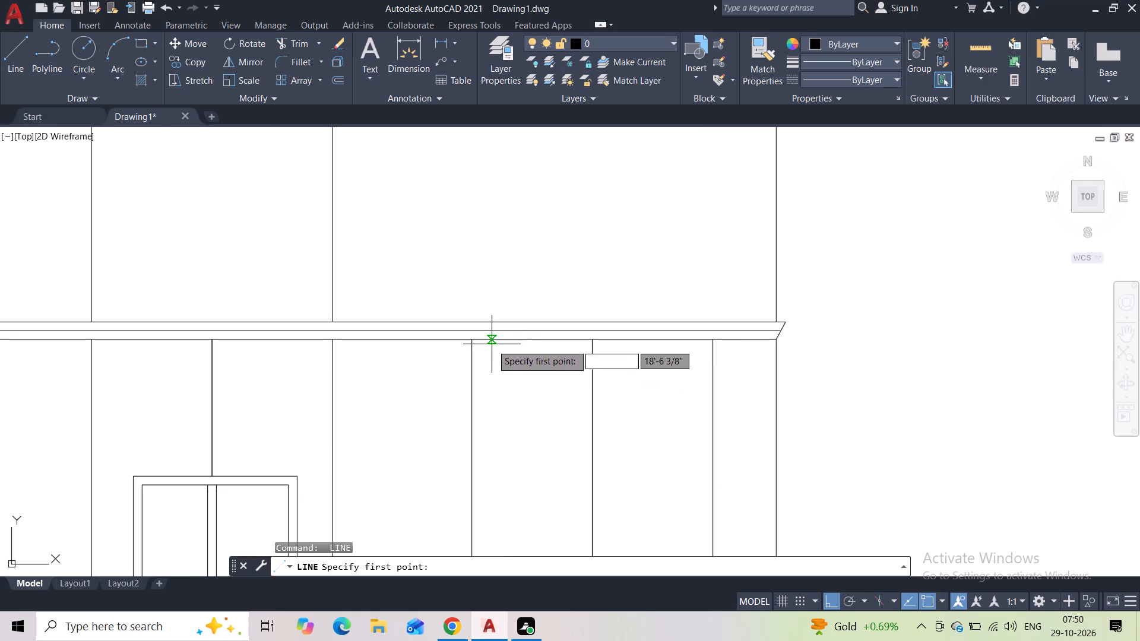
{"action": "left_click", "coordinate": [468, 321]}
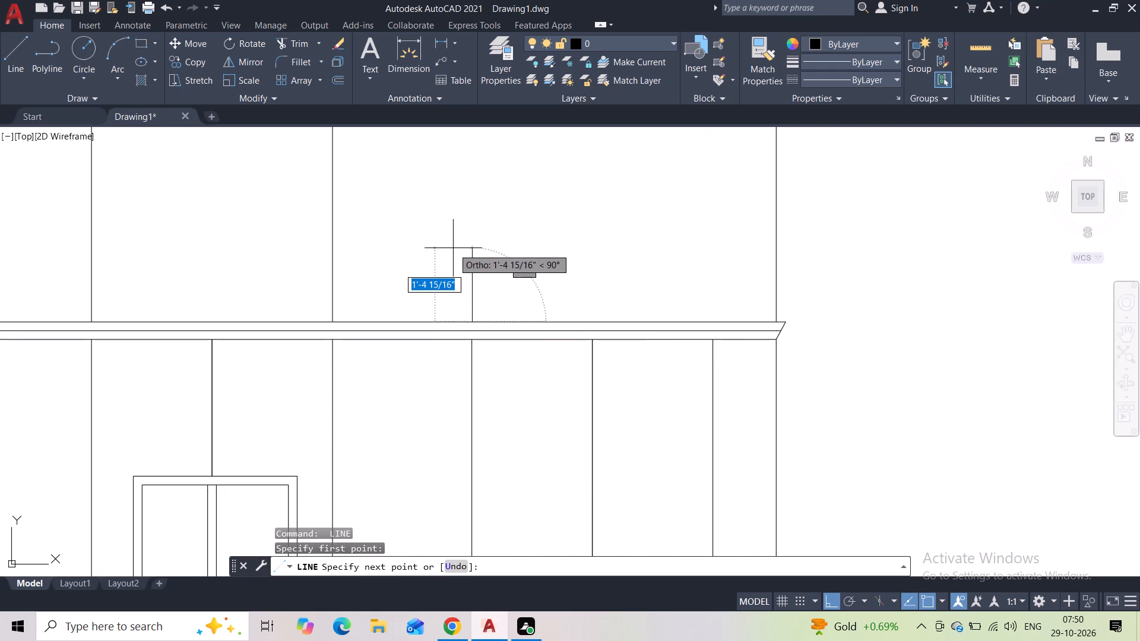
{"action": "type", "text": "7'"}
{"action": "key", "text": "Return"}
{"action": "key", "text": "space"}
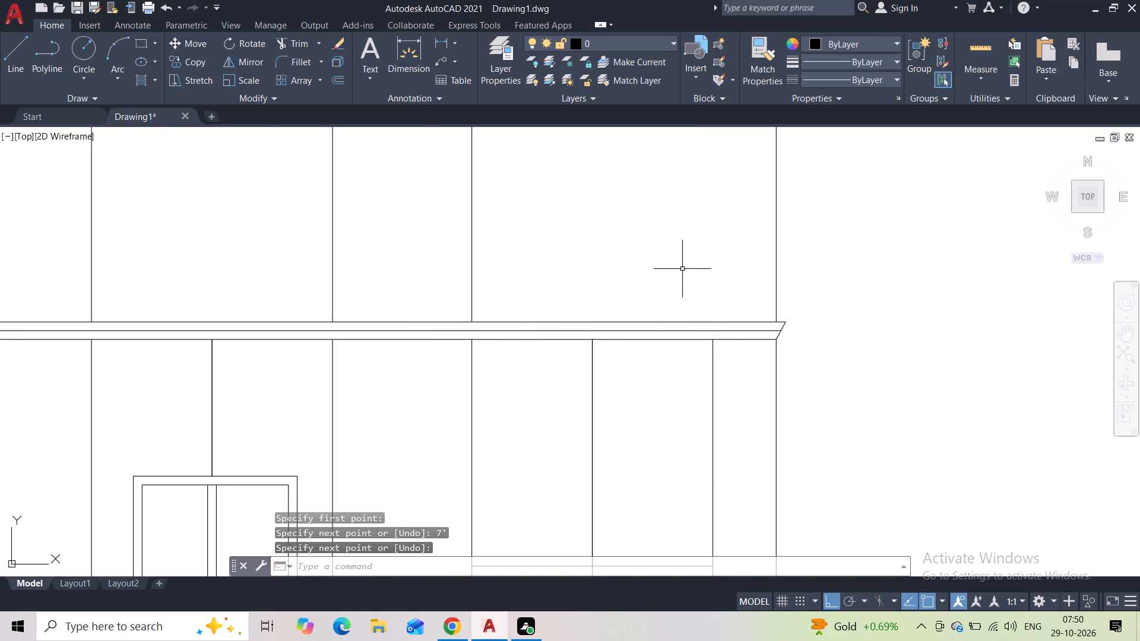
Draw a 7' vertical line up from the moulding's top edge, aligned with the right side panel's right edge.
{"action": "key", "text": "space"}
{"action": "left_click", "coordinate": [711, 321]}
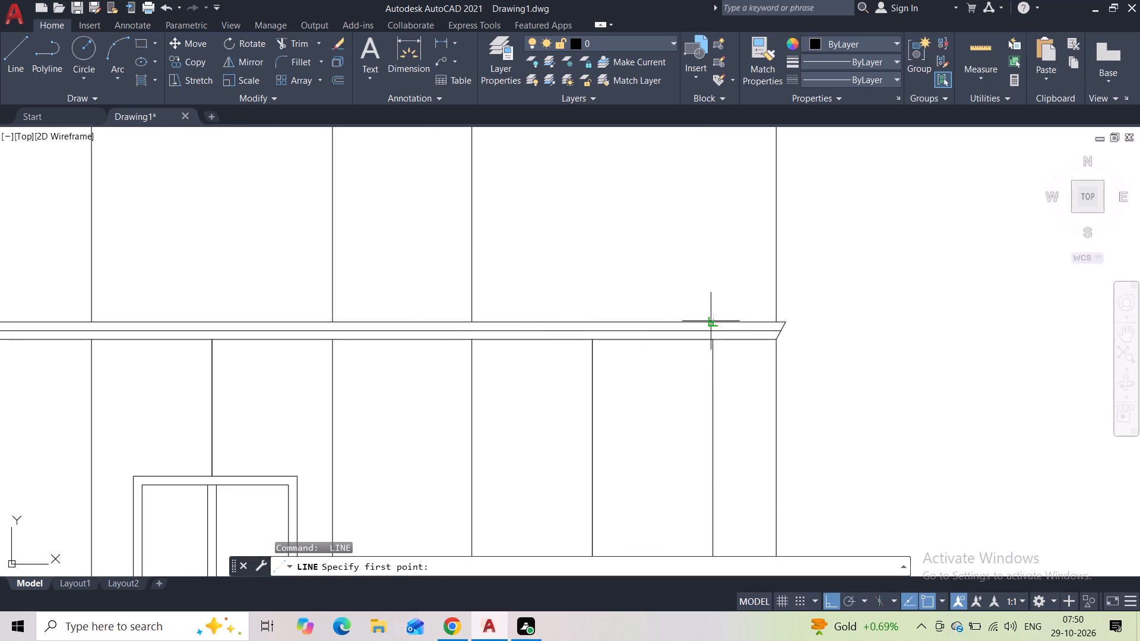
{"action": "type", "text": "7'"}
{"action": "key", "text": "Return"}
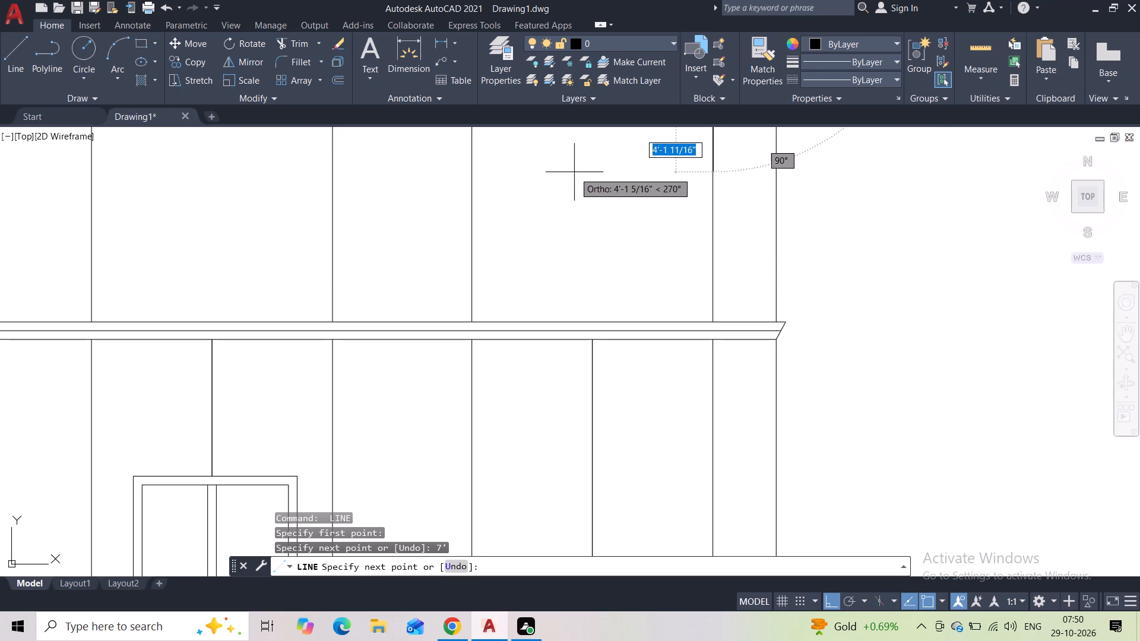
{"action": "key", "text": "Escape"}
Draw a two-point circle whose diameter spans the top ends of the left pair of 7' vertical lines.
{"action": "scroll", "coordinate": [689, 249], "scroll_direction": "down", "scroll_amount": 3}
{"action": "middle_click_drag", "start_coordinate": [677, 234], "coordinate": [663, 339]}
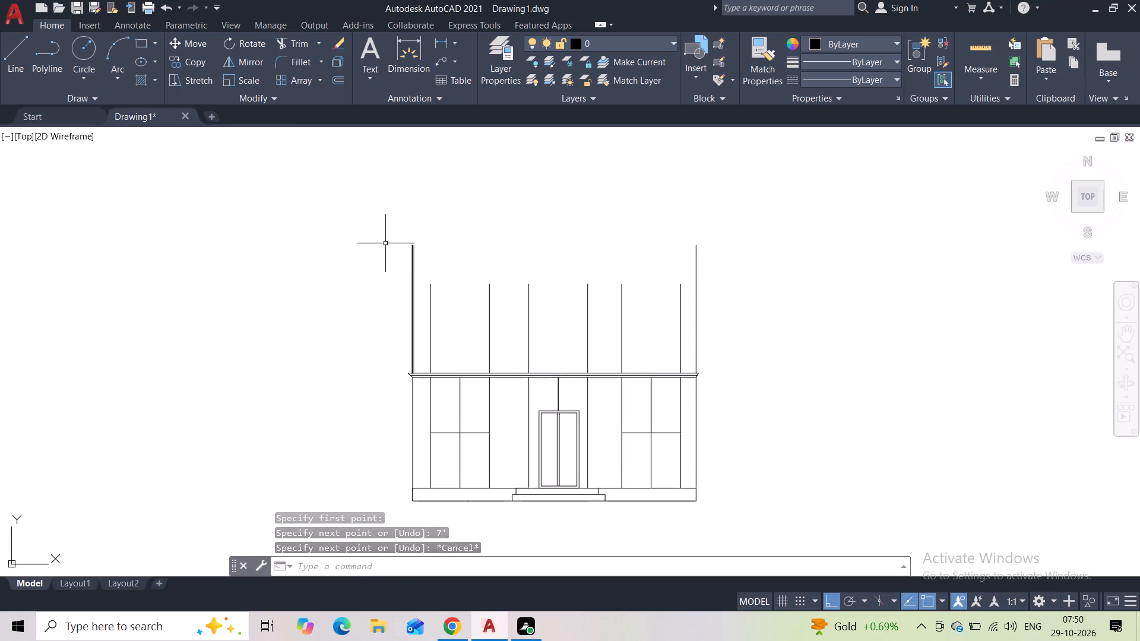
{"action": "left_click", "coordinate": [87, 79]}
{"action": "left_click", "coordinate": [90, 177]}
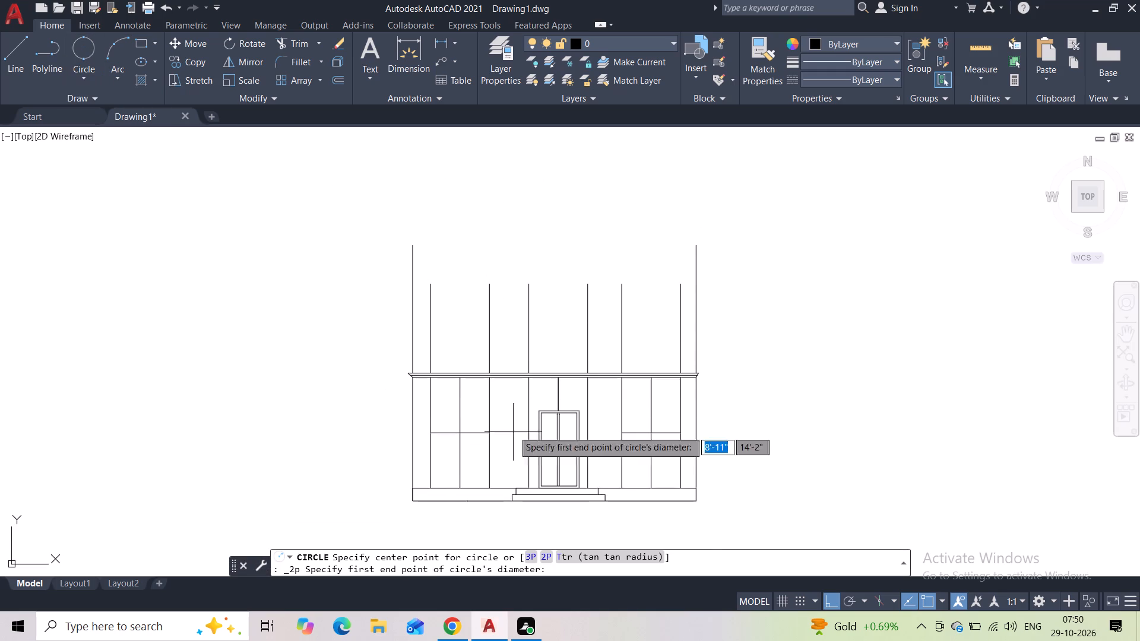
{"action": "scroll", "coordinate": [407, 281], "scroll_direction": "up", "scroll_amount": 2}
{"action": "left_click", "coordinate": [458, 287]}
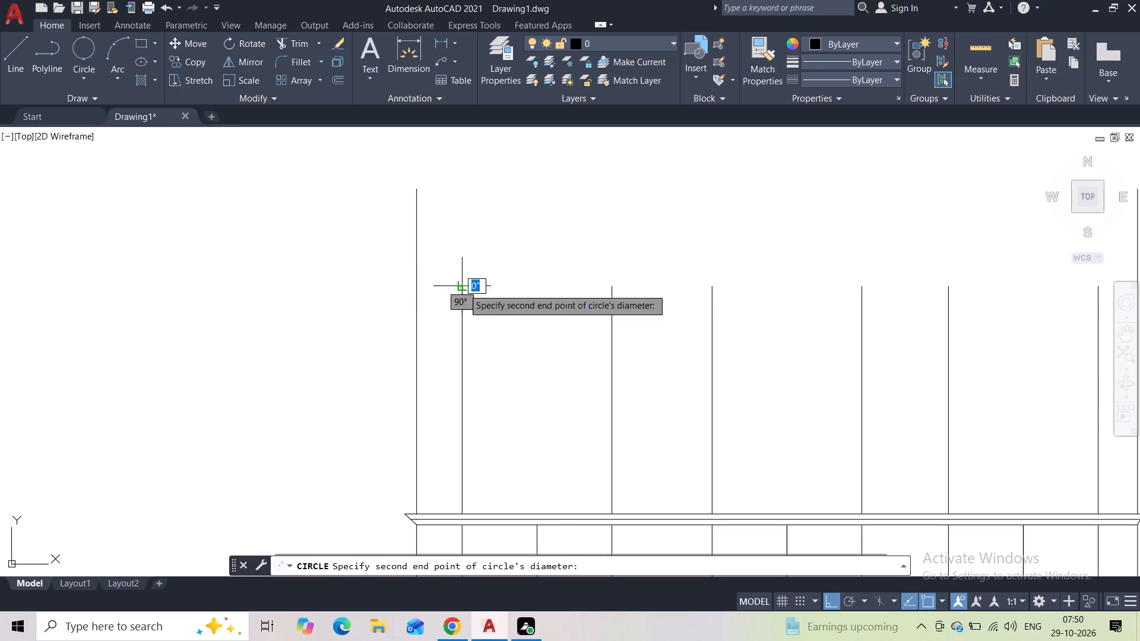
{"action": "left_click", "coordinate": [615, 285]}
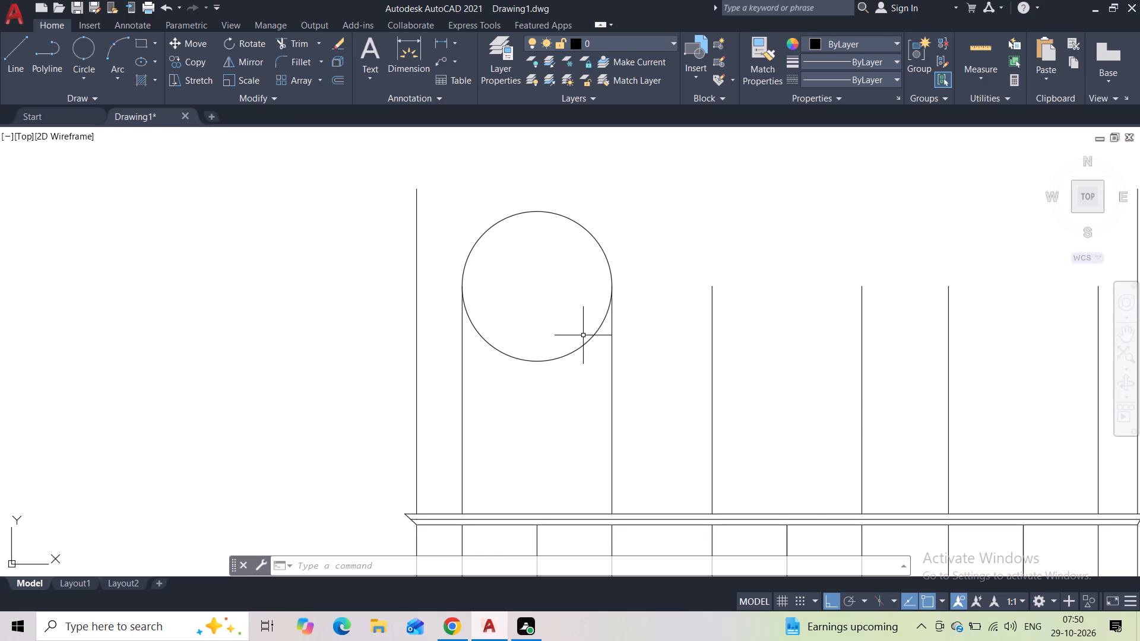
Trim away the lower half of the left circle, leaving a semicircular arch above the two vertical lines.
{"action": "left_click", "coordinate": [290, 45]}
{"action": "left_click_drag", "start_coordinate": [512, 325], "coordinate": [504, 402]}
{"action": "scroll", "coordinate": [513, 344], "scroll_direction": "down", "scroll_amount": 3}
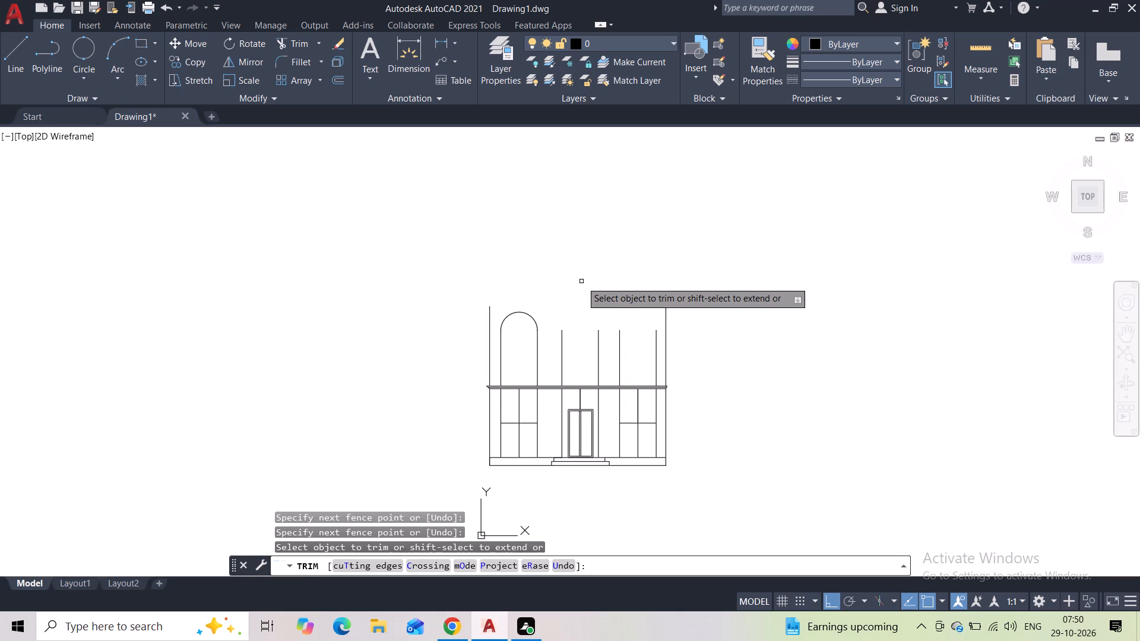
{"action": "key", "text": "Escape"}
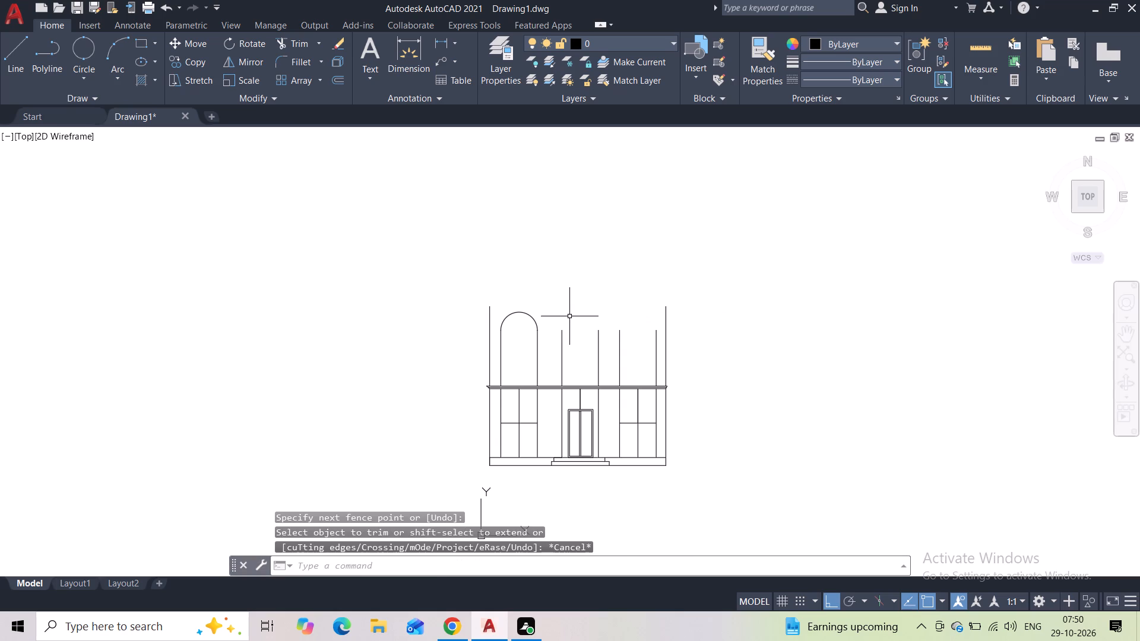
Draw a two-point circle whose diameter spans the top ends of the central pair of 7' vertical lines.
{"action": "scroll", "coordinate": [569, 316], "scroll_direction": "up", "scroll_amount": 2}
{"action": "middle_click_drag", "start_coordinate": [532, 310], "coordinate": [396, 245]}
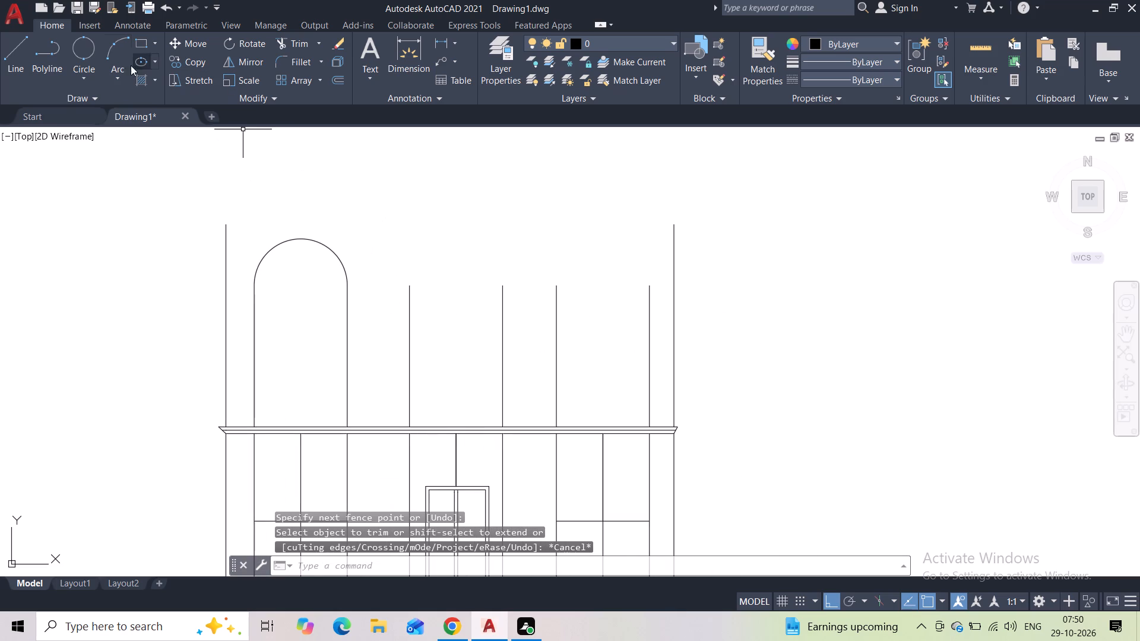
{"action": "left_click", "coordinate": [87, 78]}
{"action": "left_click", "coordinate": [93, 164]}
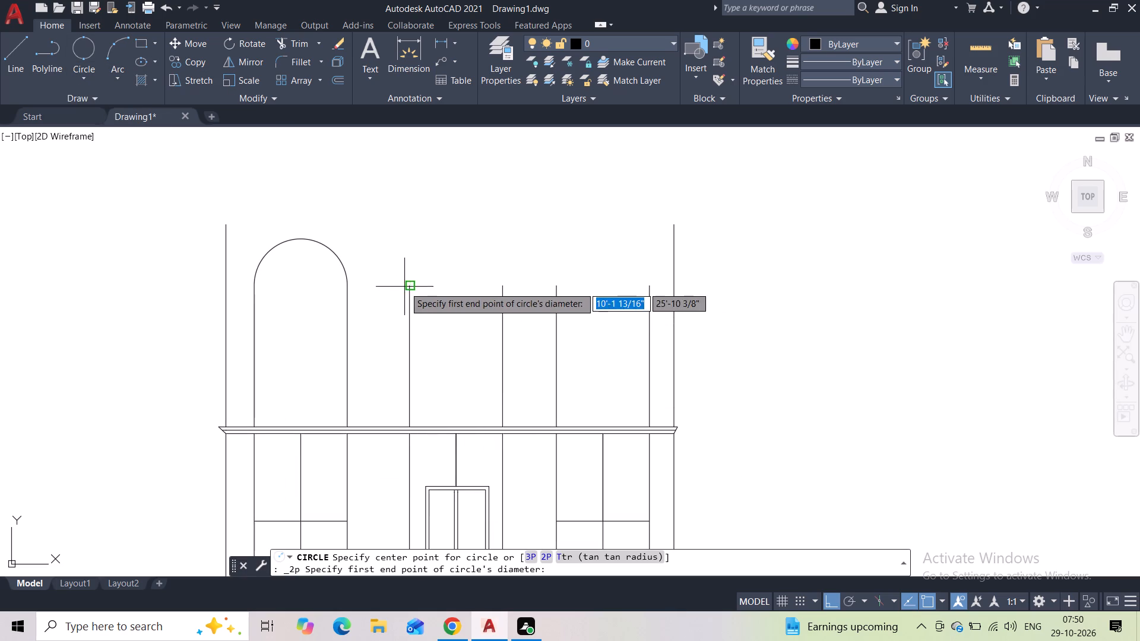
{"action": "left_click", "coordinate": [407, 287]}
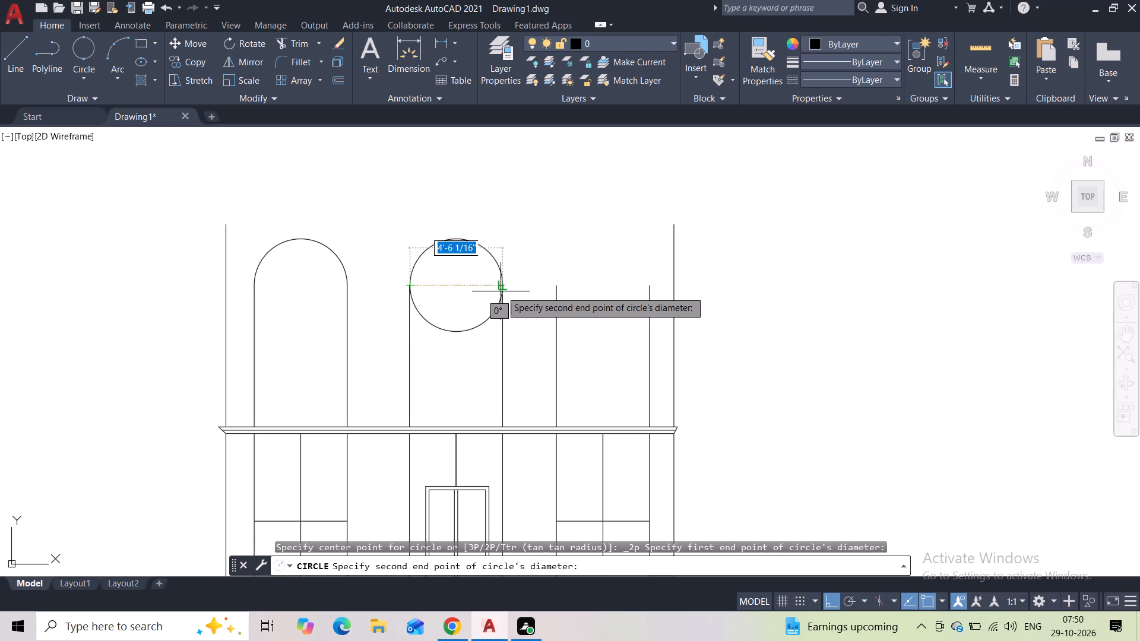
{"action": "left_click", "coordinate": [501, 290]}
{"action": "key", "text": "Escape"}
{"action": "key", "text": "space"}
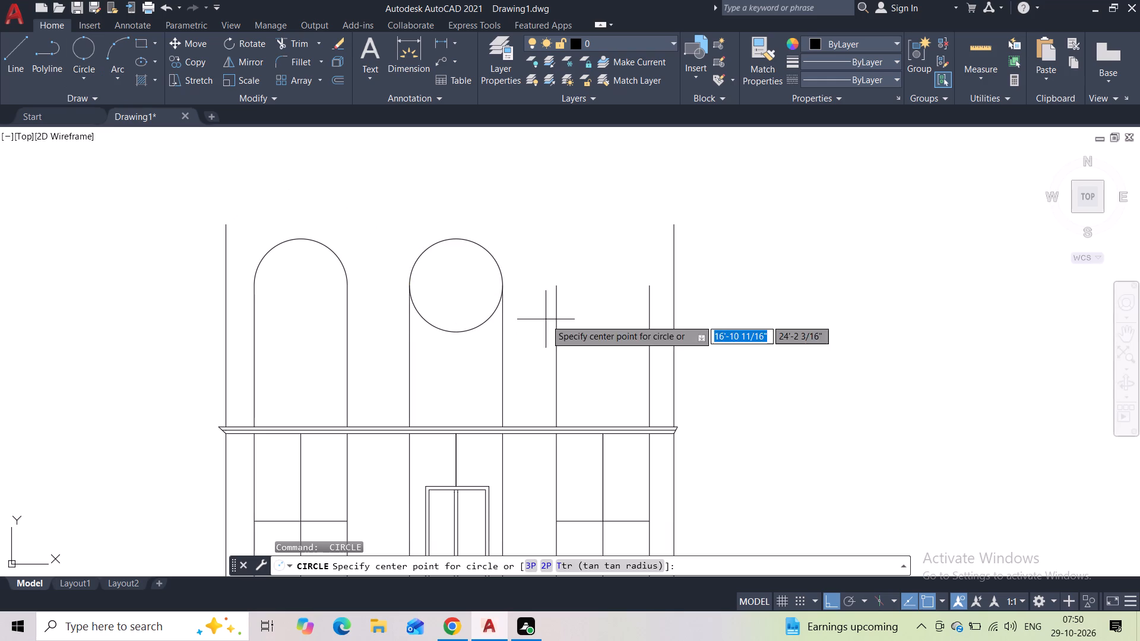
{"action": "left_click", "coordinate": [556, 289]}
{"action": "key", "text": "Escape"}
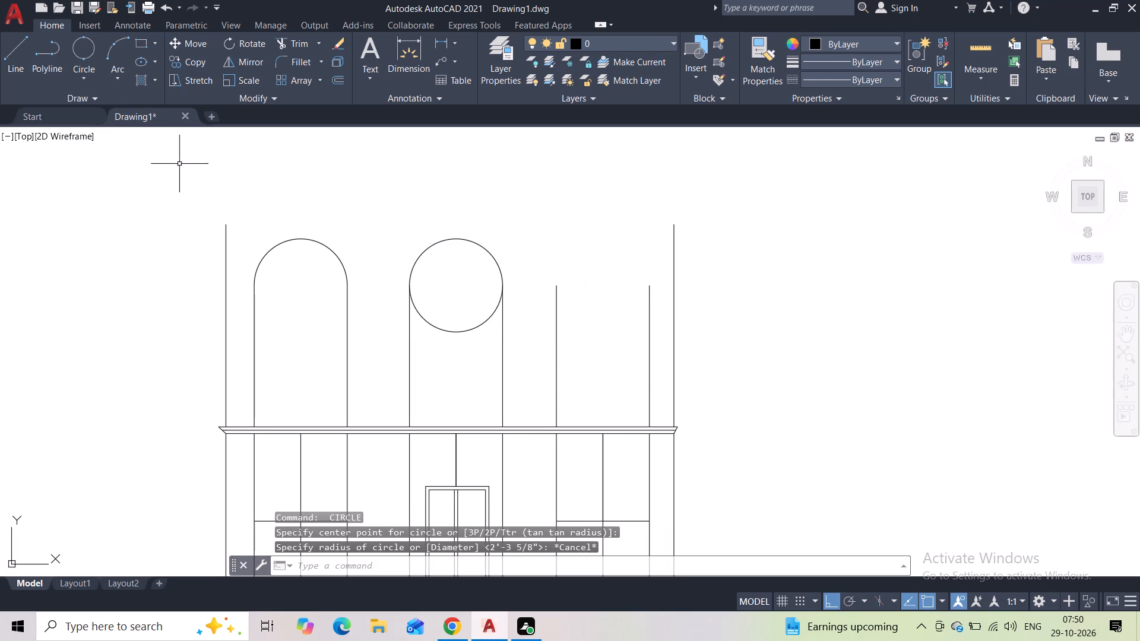
Draw a two-point circle whose diameter spans the top ends of the right pair of 7' vertical lines.
{"action": "left_click", "coordinate": [82, 75]}
{"action": "left_click", "coordinate": [80, 159]}
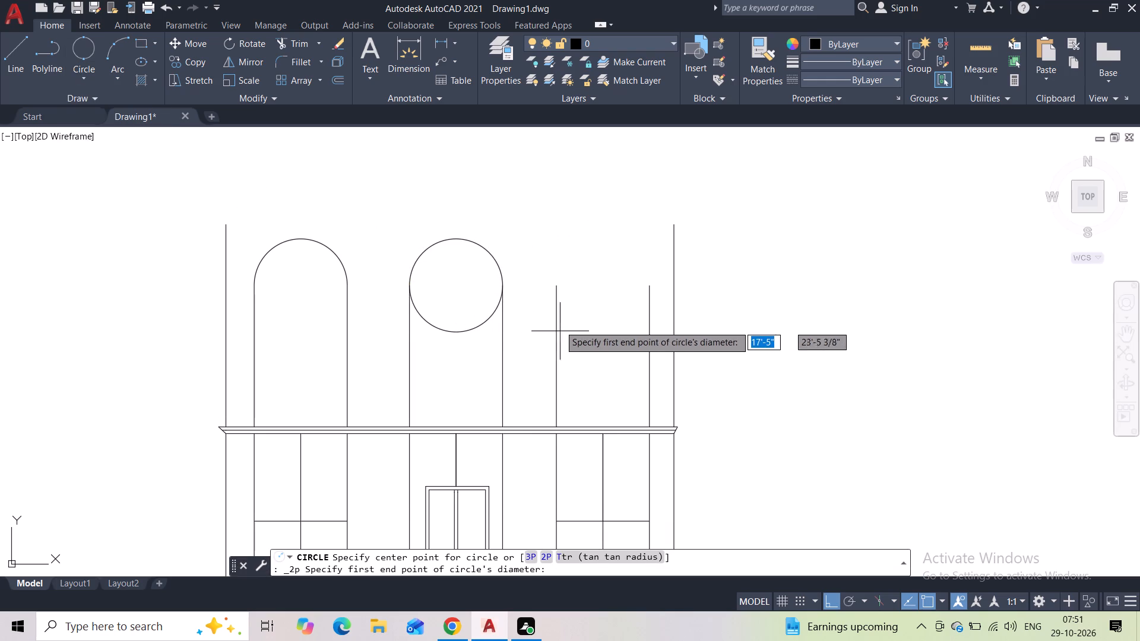
{"action": "left_click", "coordinate": [559, 290]}
{"action": "left_click", "coordinate": [647, 291]}
{"action": "key", "text": "Escape"}
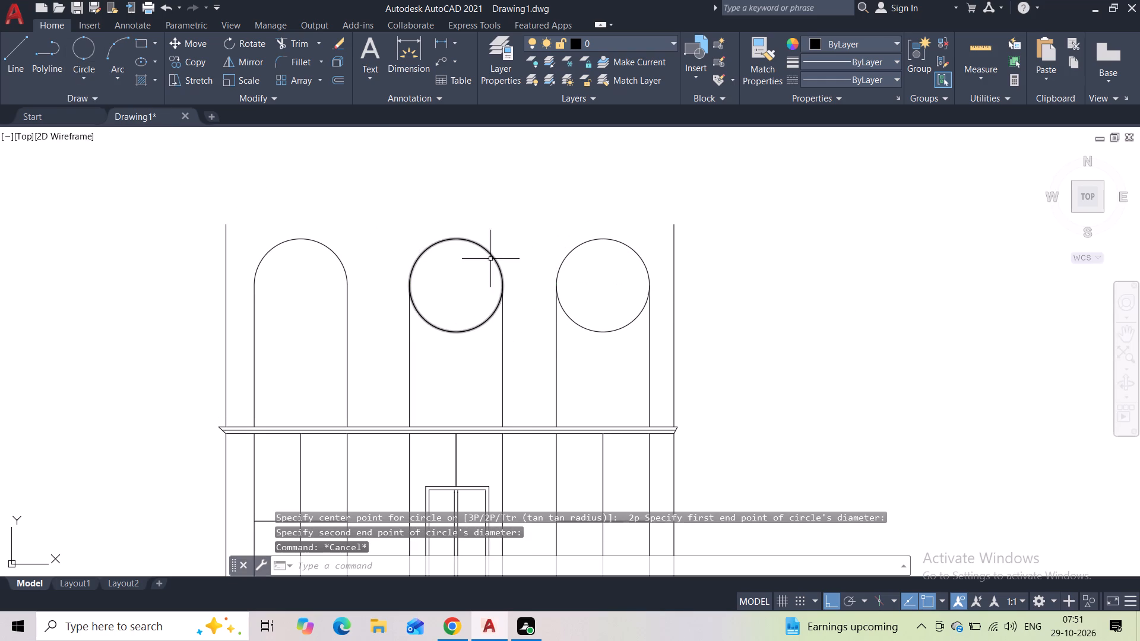
Trim away the lower halves of the central and right circles, leaving semicircular arches above their vertical lines.
{"action": "left_click", "coordinate": [297, 38]}
{"action": "left_click_drag", "start_coordinate": [443, 312], "coordinate": [446, 356]}
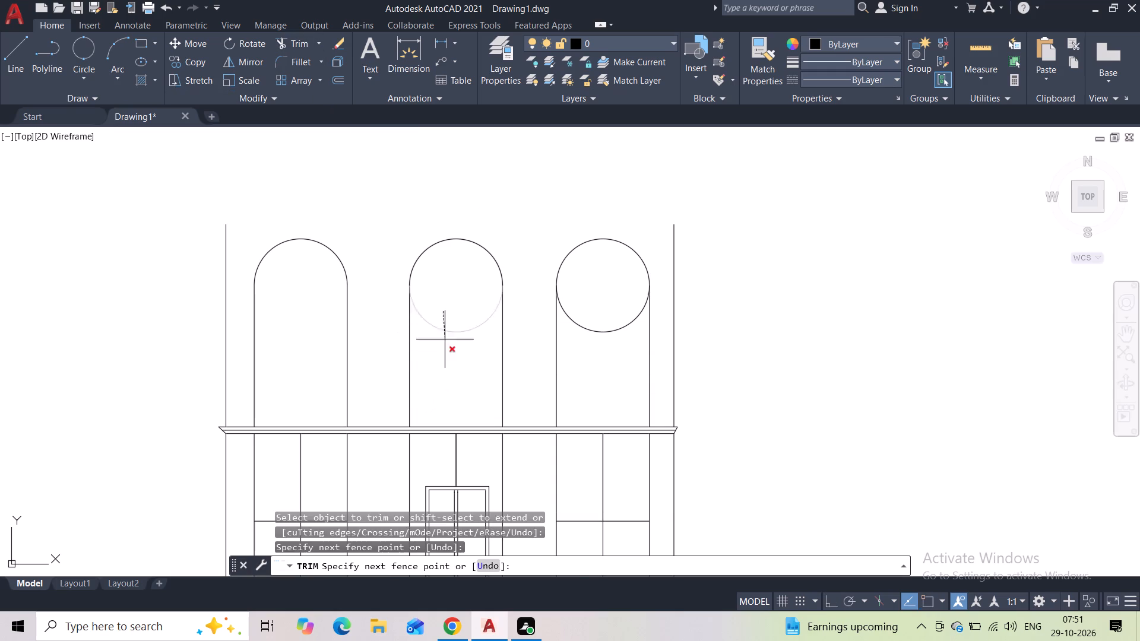
{"action": "left_click_drag", "start_coordinate": [446, 356], "coordinate": [446, 357]}
{"action": "left_click_drag", "start_coordinate": [600, 307], "coordinate": [607, 370]}
{"action": "key", "text": "Escape"}
{"action": "scroll", "coordinate": [607, 370], "scroll_direction": "down", "scroll_amount": 2}
{"action": "scroll", "coordinate": [607, 370], "scroll_direction": "up", "scroll_amount": 2}
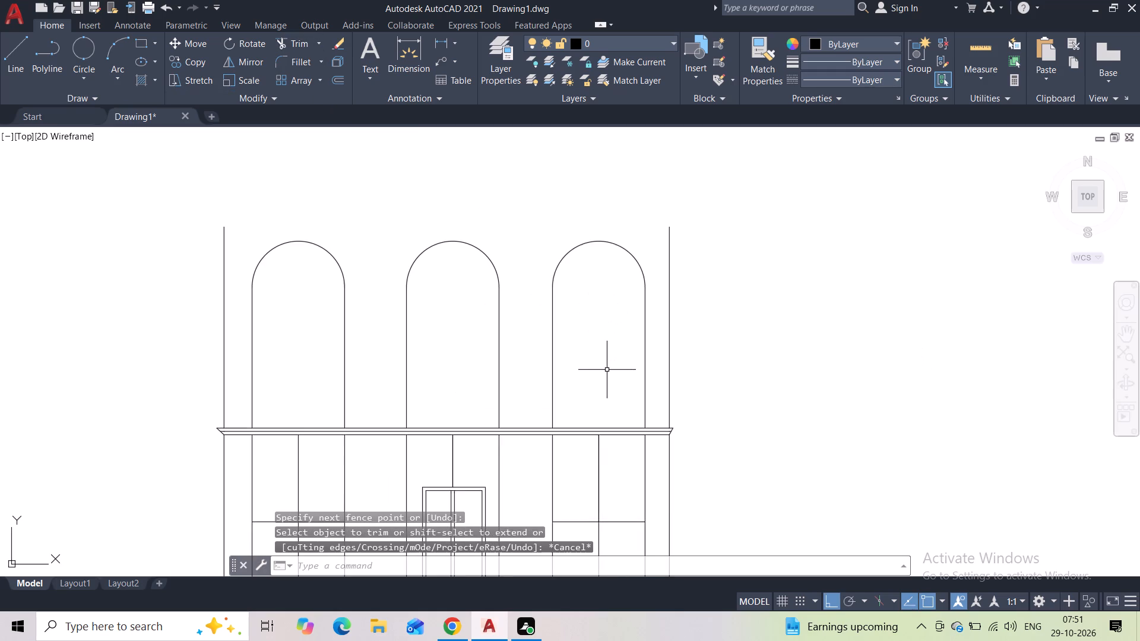
Draw a horizontal line joining the top ends of the upper storey's two outer wall lines.
{"action": "scroll", "coordinate": [607, 370], "scroll_direction": "down", "scroll_amount": 2}
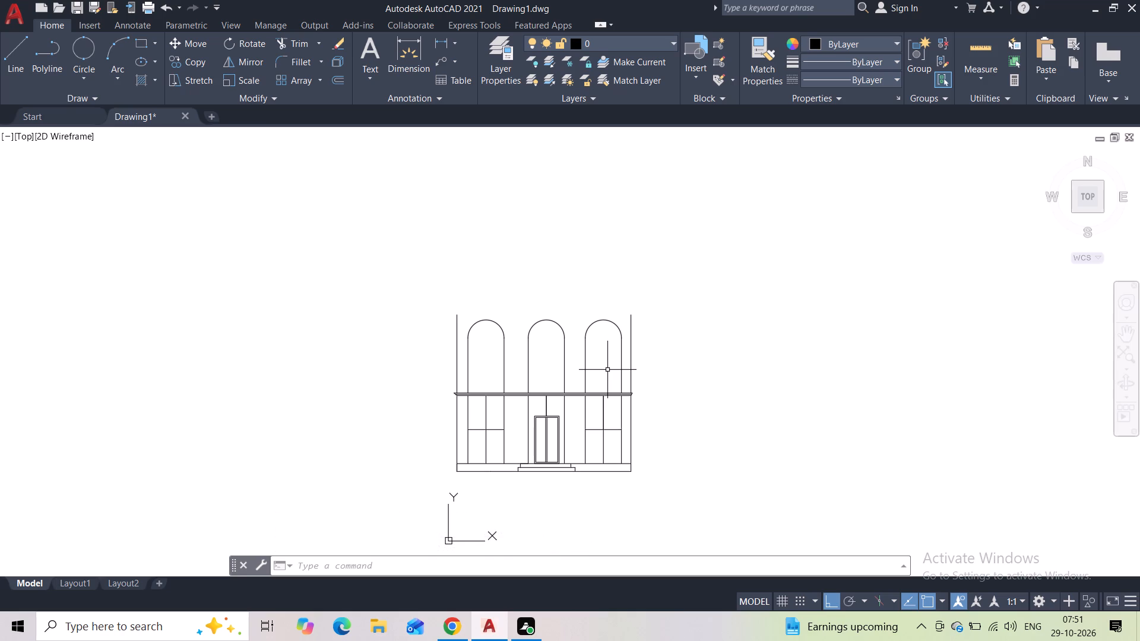
{"action": "scroll", "coordinate": [513, 319], "scroll_direction": "up", "scroll_amount": 2}
{"action": "middle_click_drag", "start_coordinate": [555, 318], "coordinate": [432, 328]}
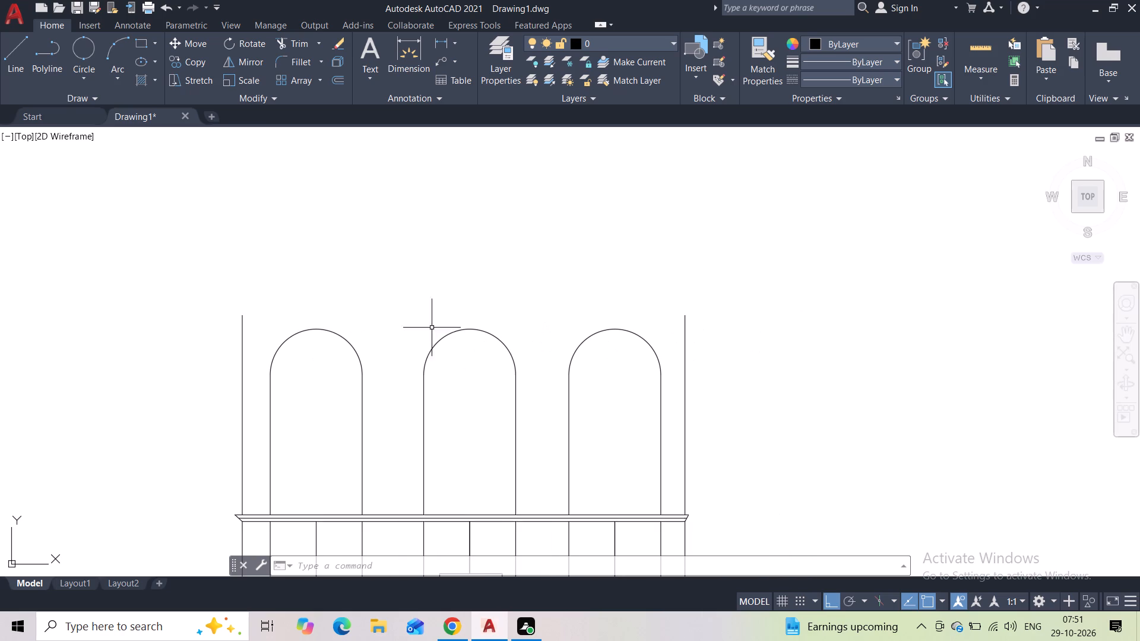
{"action": "left_click", "coordinate": [9, 56]}
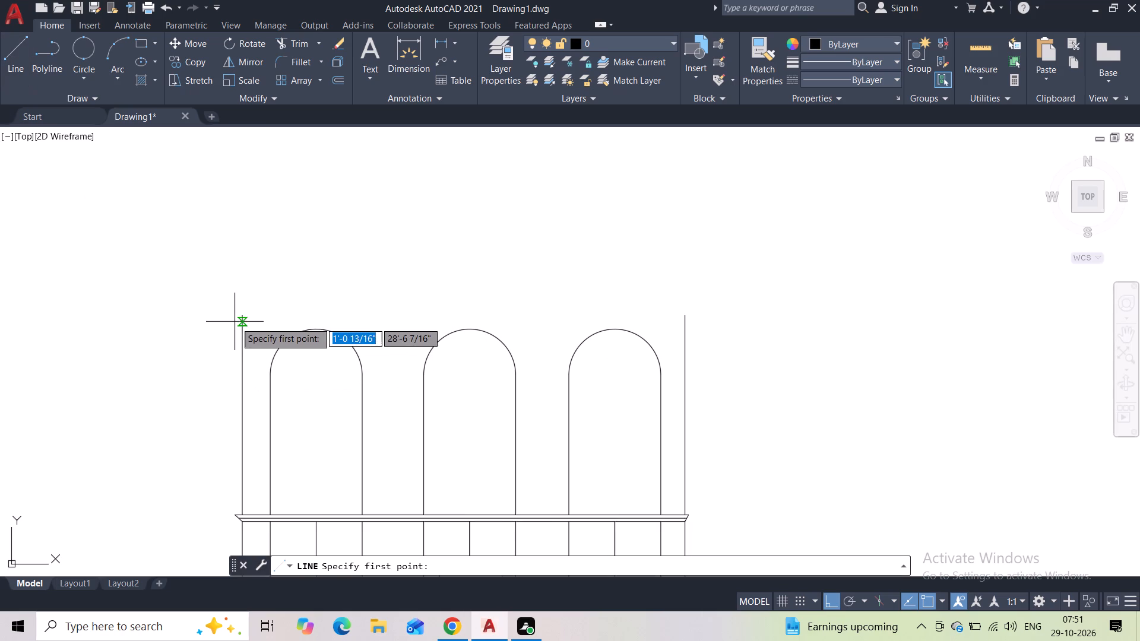
{"action": "left_click", "coordinate": [239, 320]}
{"action": "left_click", "coordinate": [678, 312]}
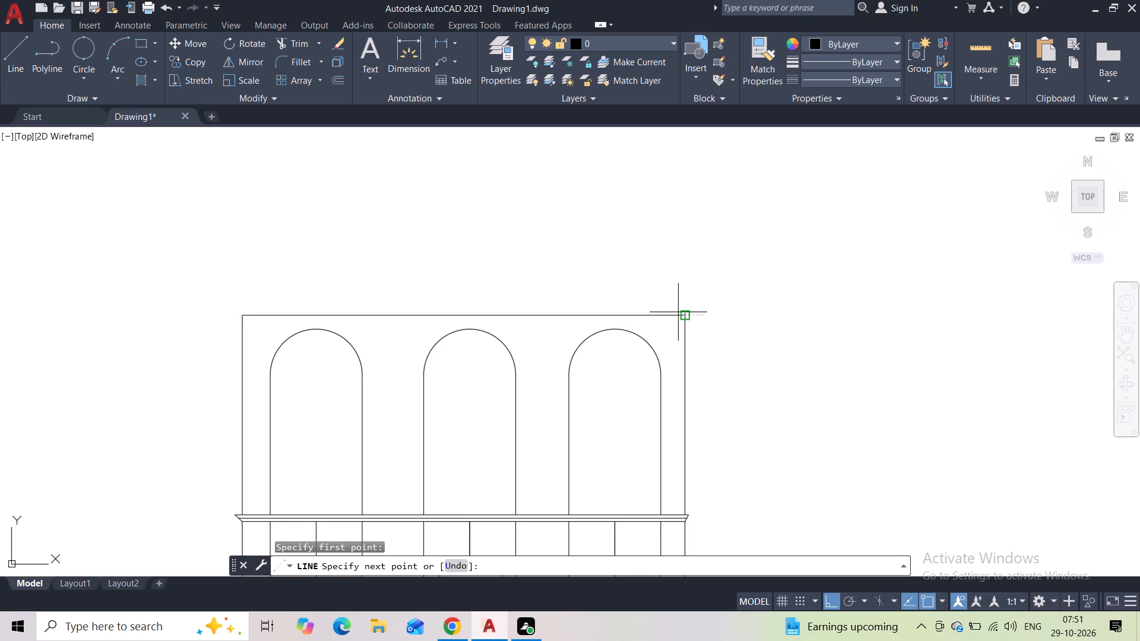
{"action": "key", "text": "Escape"}
Offset the upper storey's top line upward by 2" twice, giving two parallel lines above it.
{"action": "left_click", "coordinate": [581, 288]}
{"action": "left_click", "coordinate": [551, 327]}
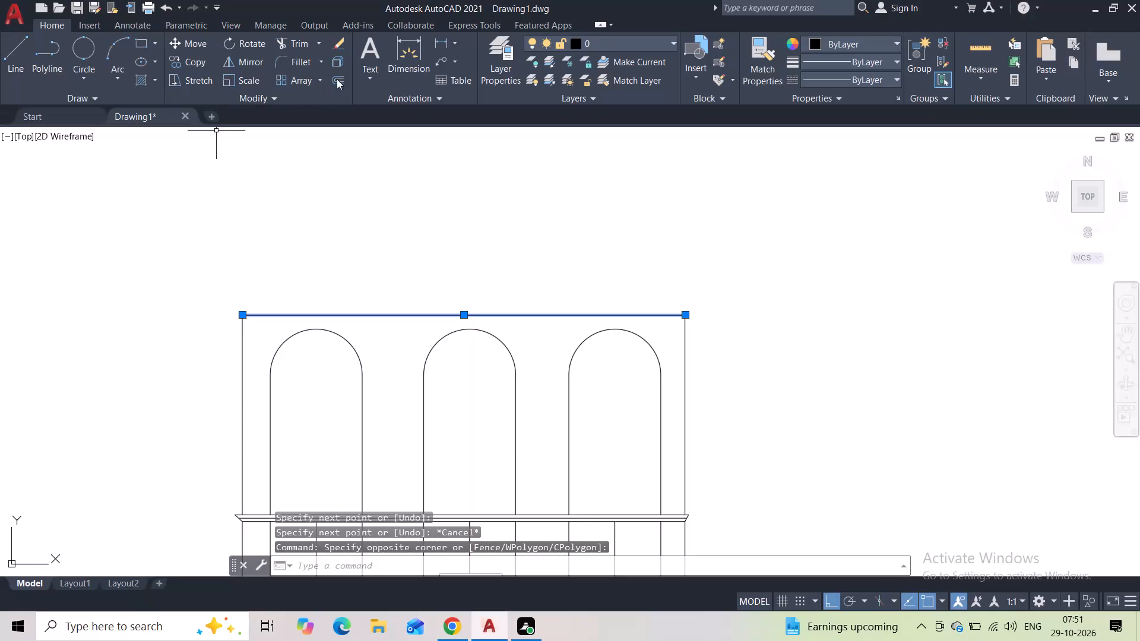
{"action": "left_click", "coordinate": [337, 80]}
{"action": "type", "text": "2\""}
{"action": "key", "text": "Return"}
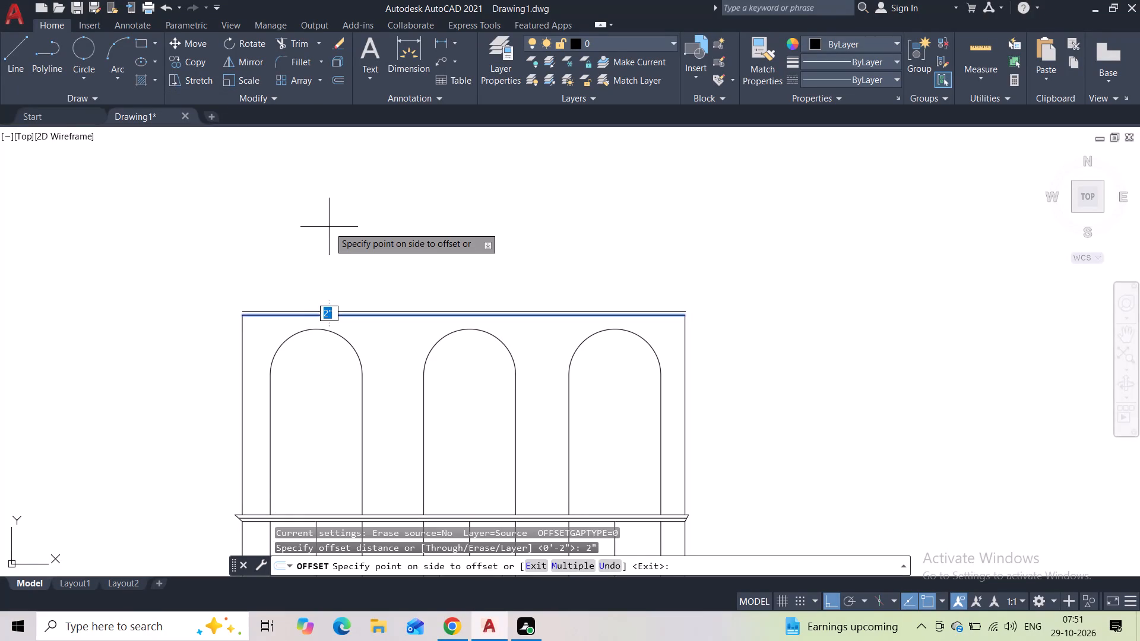
{"action": "left_click", "coordinate": [330, 227]}
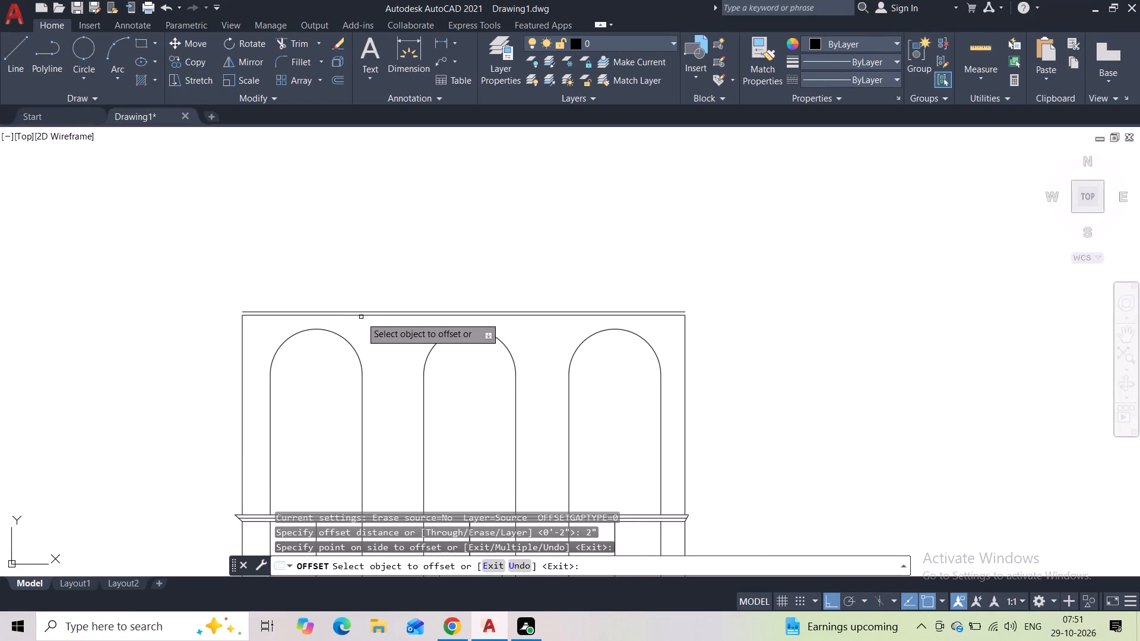
{"action": "left_click", "coordinate": [364, 310]}
{"action": "left_click", "coordinate": [364, 298]}
{"action": "key", "text": "Escape"}
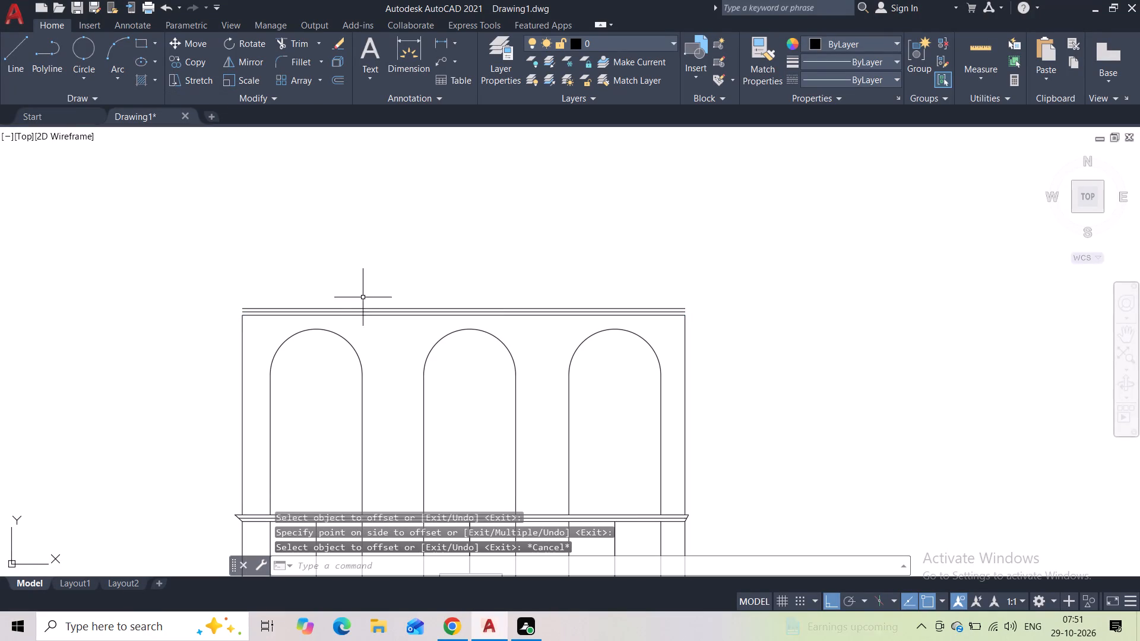
With Ortho off, draw a slanted line about 5" long outward from the upper wall's top-left corner, then join it to the uppermost line's left end.
{"action": "left_click", "coordinate": [18, 66]}
{"action": "scroll", "coordinate": [219, 245], "scroll_direction": "up", "scroll_amount": 2}
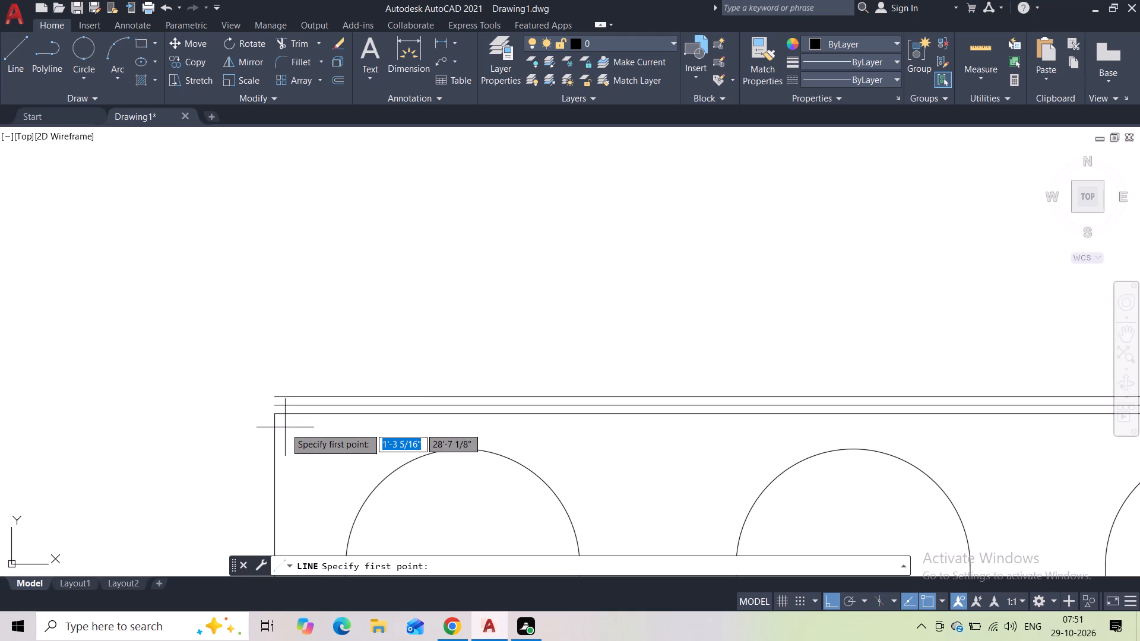
{"action": "left_click", "coordinate": [280, 417]}
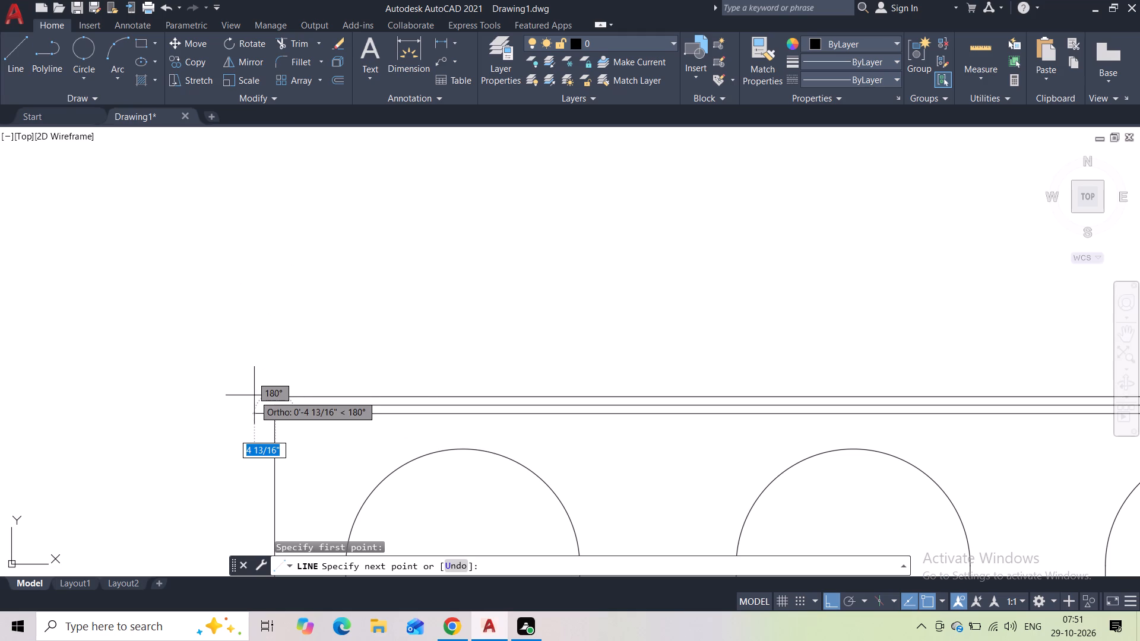
{"action": "key", "text": "F8"}
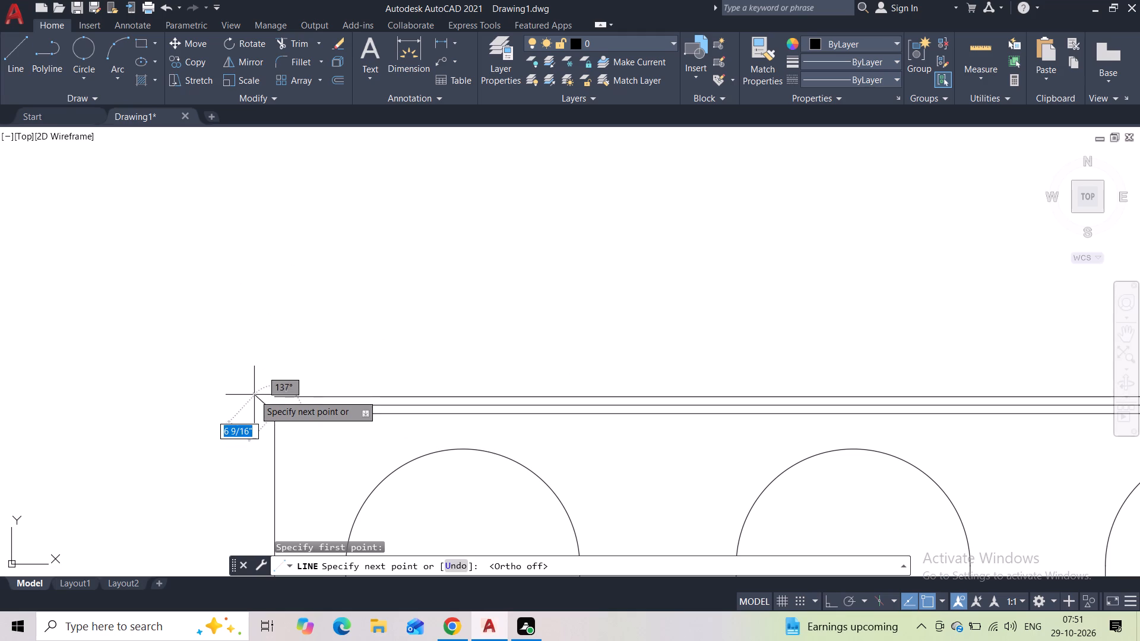
{"action": "scroll", "coordinate": [254, 395], "scroll_direction": "up", "scroll_amount": 4}
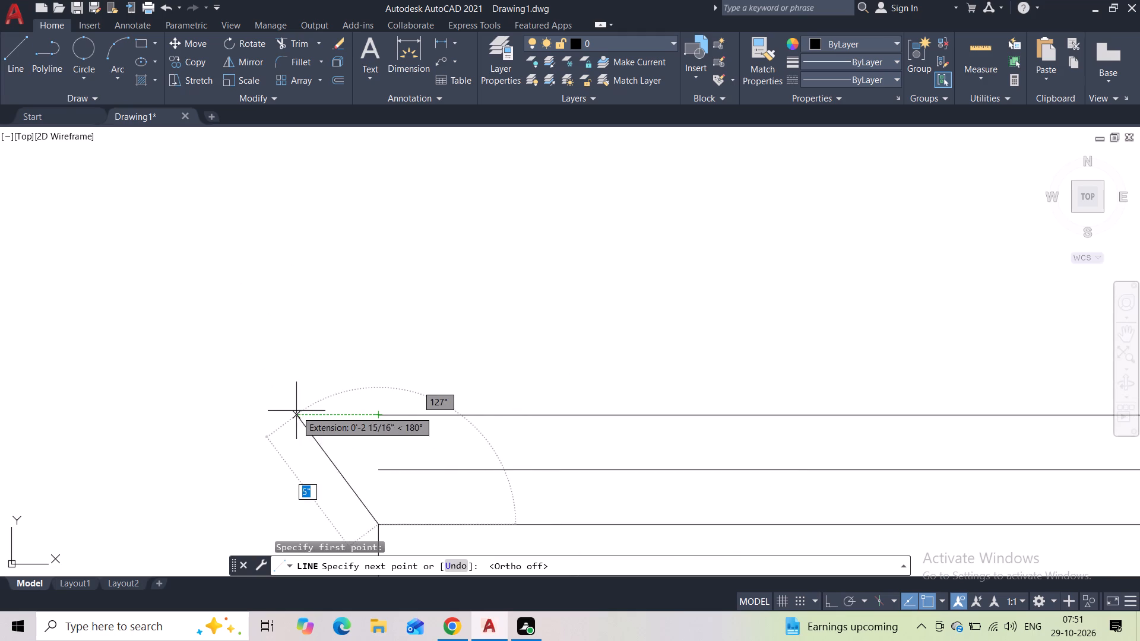
{"action": "left_click", "coordinate": [296, 411]}
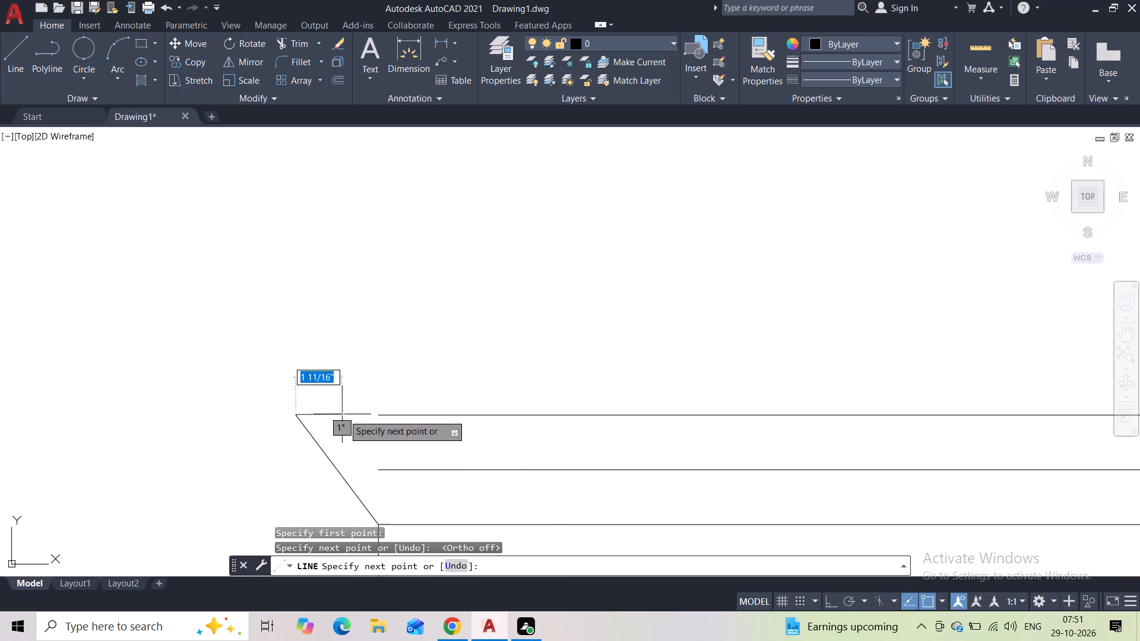
{"action": "left_click", "coordinate": [374, 414]}
{"action": "key", "text": "Escape"}
Draw a slanted line outward from the upper wall's top-right corner to the uppermost line's level and join it to that line's right end.
{"action": "scroll", "coordinate": [359, 370], "scroll_direction": "down", "scroll_amount": 2}
{"action": "middle_click_drag", "start_coordinate": [407, 402], "coordinate": [351, 402]}
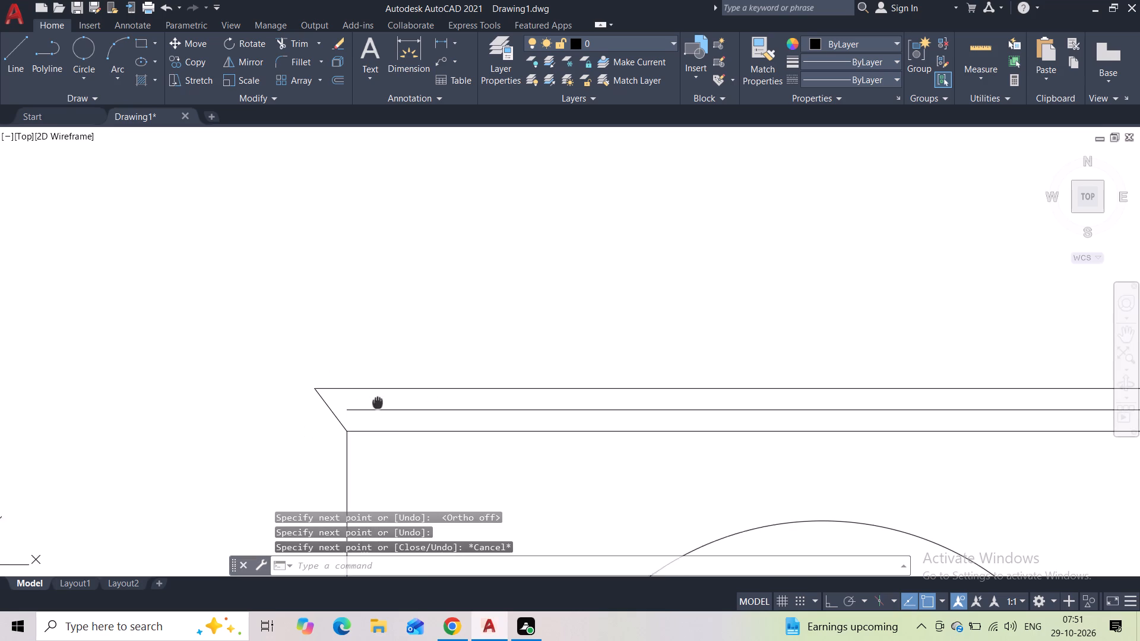
{"action": "middle_click_drag", "start_coordinate": [351, 402], "coordinate": [161, 395]}
{"action": "scroll", "coordinate": [160, 394], "scroll_direction": "down", "scroll_amount": 2}
{"action": "middle_click_drag", "start_coordinate": [644, 429], "coordinate": [226, 421]}
{"action": "scroll", "coordinate": [211, 415], "scroll_direction": "down", "scroll_amount": 2}
{"action": "scroll", "coordinate": [417, 424], "scroll_direction": "up", "scroll_amount": 2}
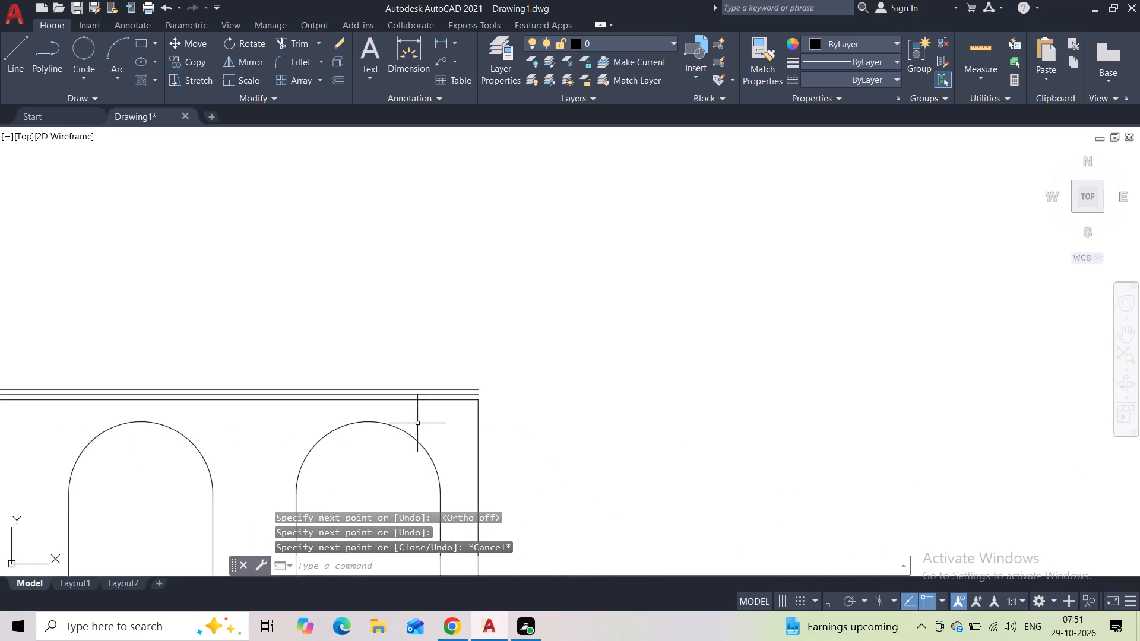
{"action": "scroll", "coordinate": [417, 423], "scroll_direction": "up", "scroll_amount": 1}
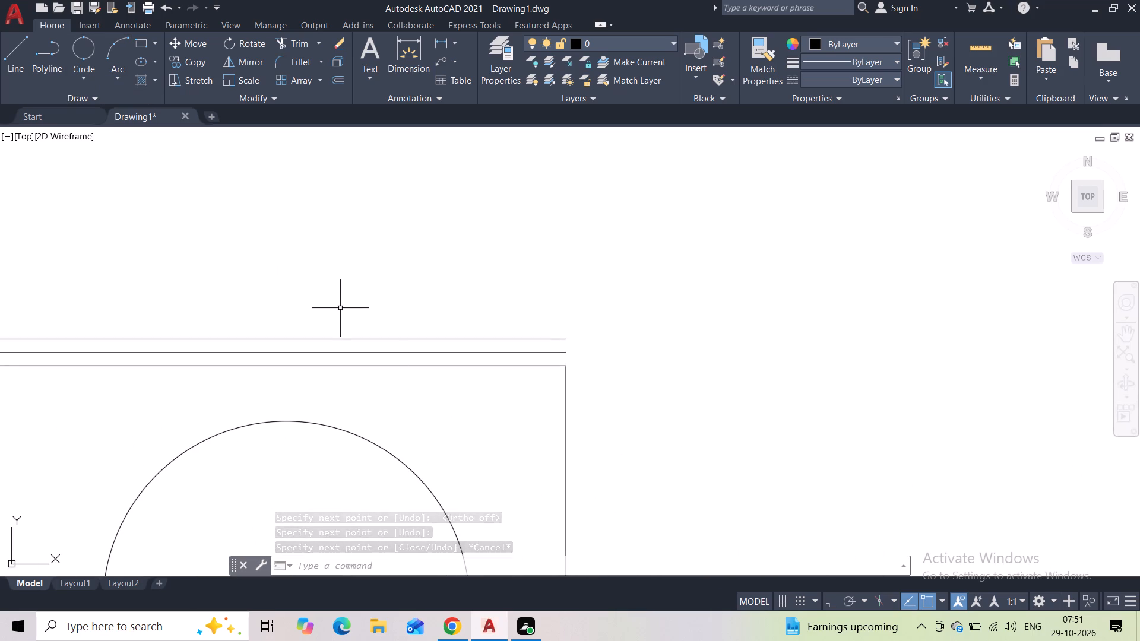
{"action": "key", "text": "space"}
{"action": "left_click", "coordinate": [566, 366]}
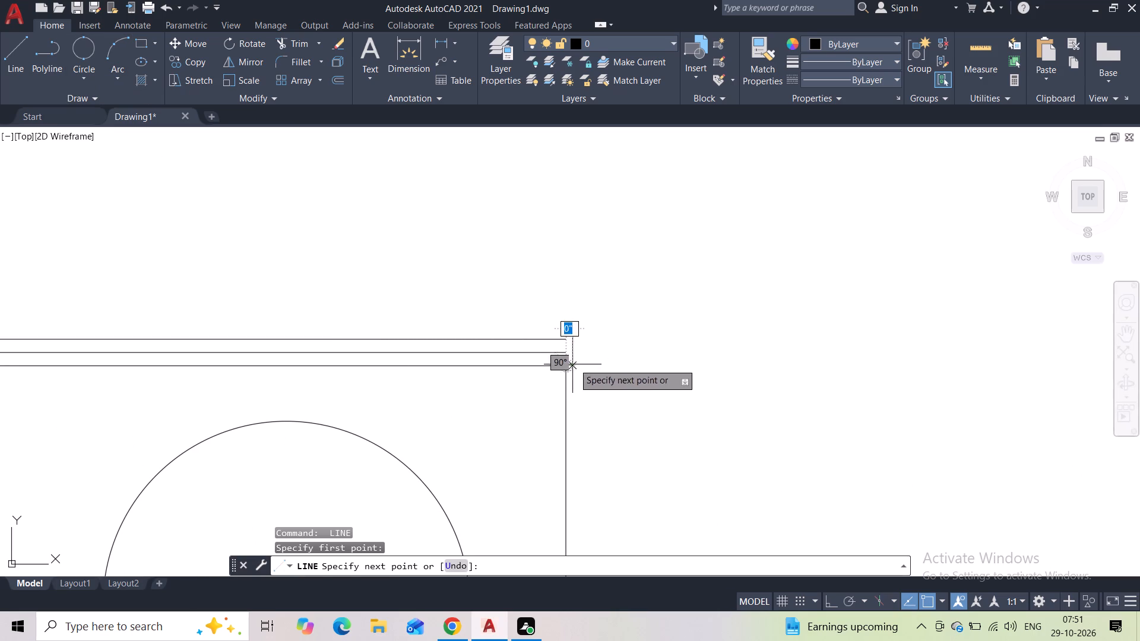
{"action": "left_click", "coordinate": [593, 340]}
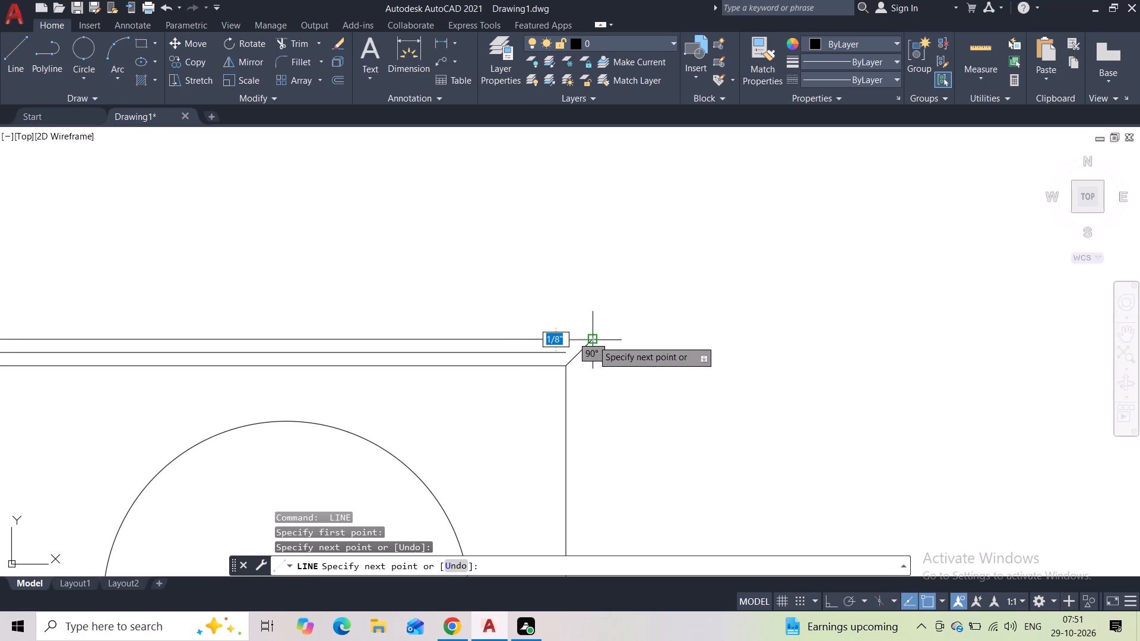
{"action": "left_click", "coordinate": [566, 341]}
{"action": "key", "text": "Escape"}
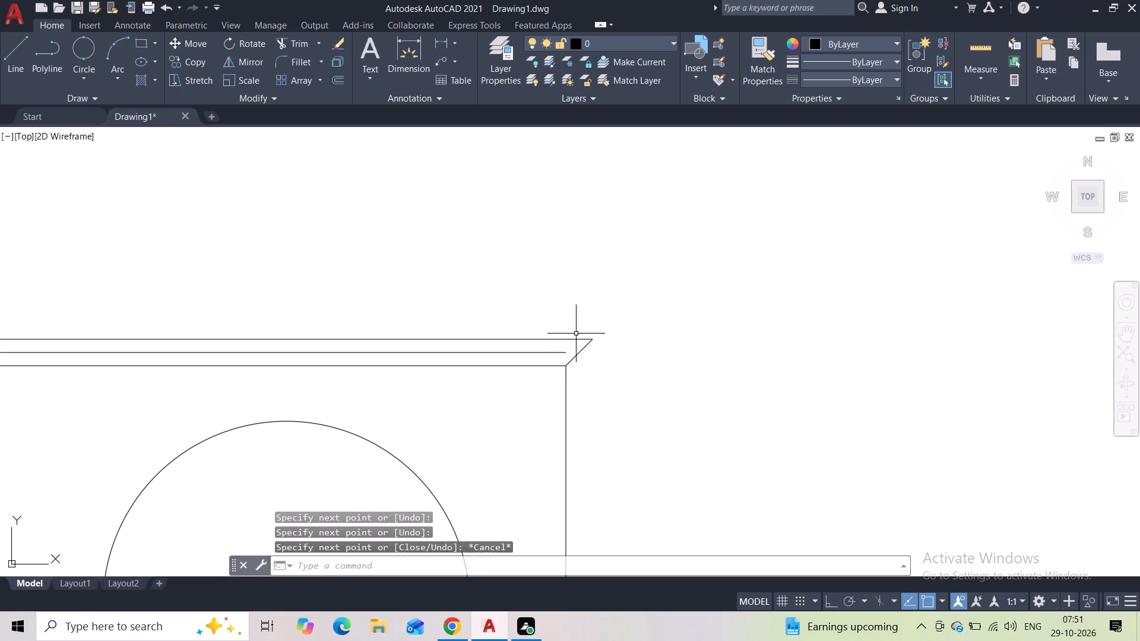
{"action": "key", "text": "e"}
{"action": "key", "text": "Escape"}
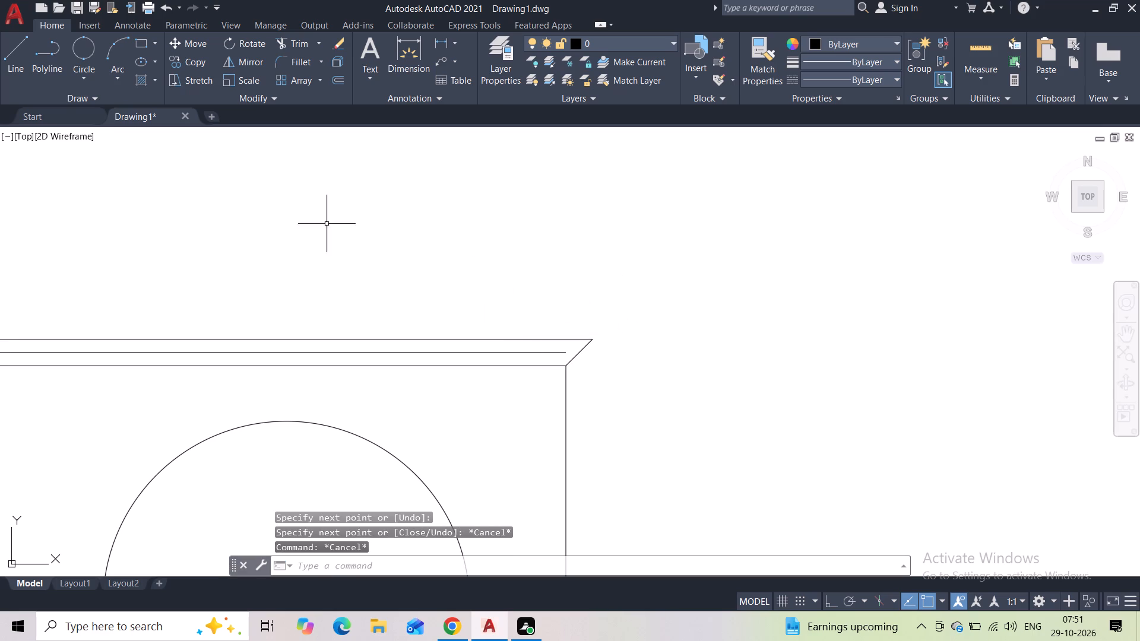
Draw a short horizontal line from the top moulding's middle line to its right slanted edge.
{"action": "left_click", "coordinate": [20, 69]}
{"action": "scroll", "coordinate": [548, 348], "scroll_direction": "up", "scroll_amount": 2}
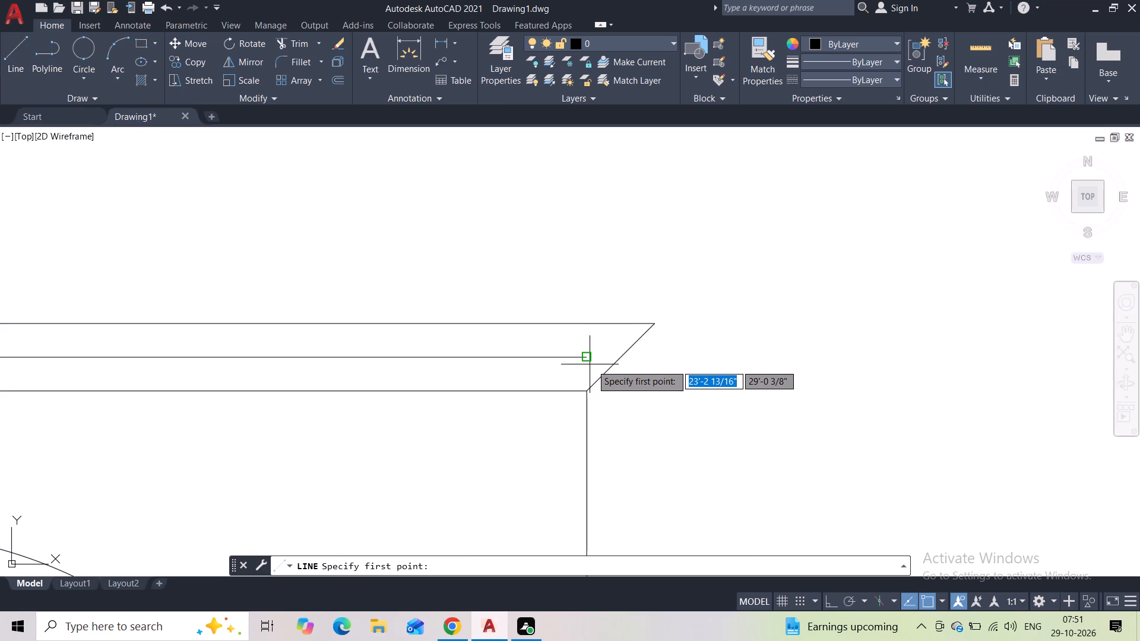
{"action": "left_click", "coordinate": [584, 355]}
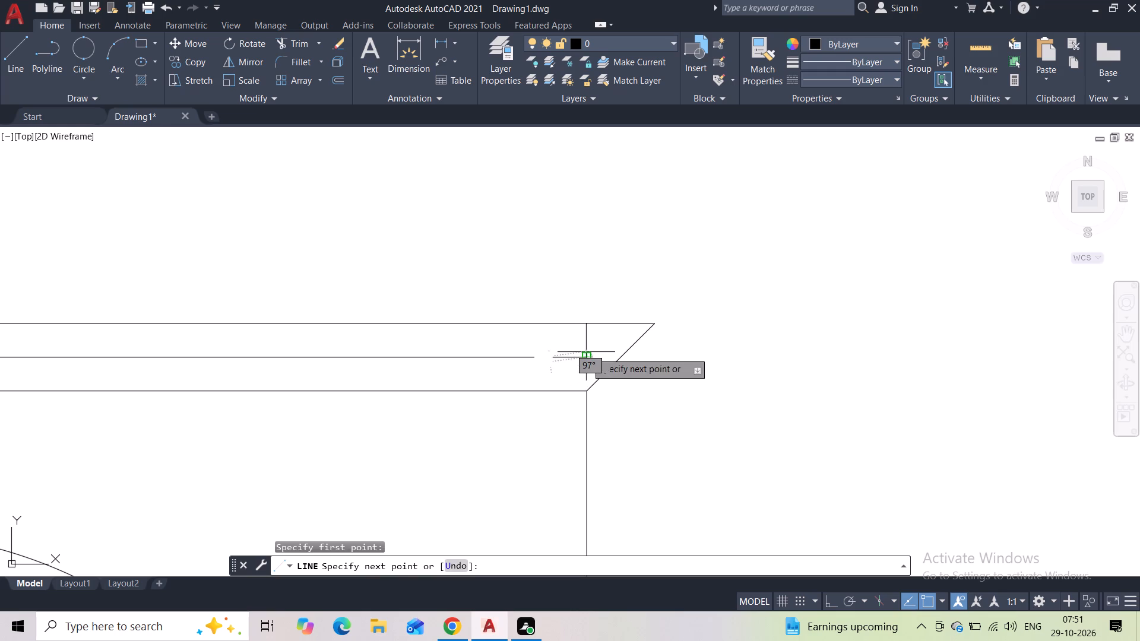
{"action": "left_click", "coordinate": [626, 360]}
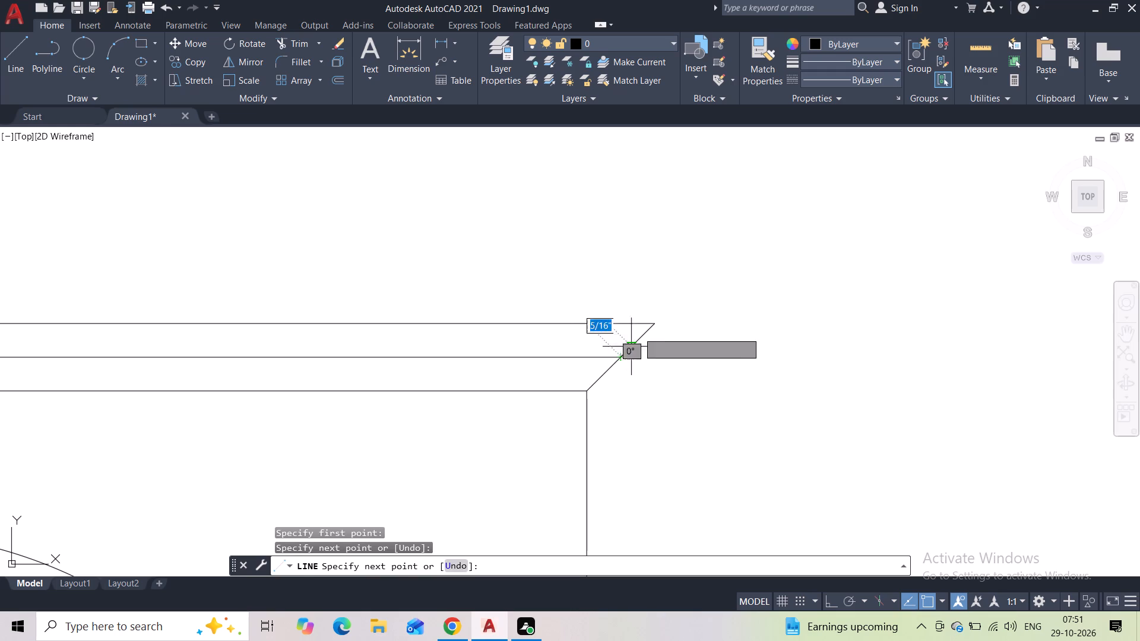
{"action": "key", "text": "Escape"}
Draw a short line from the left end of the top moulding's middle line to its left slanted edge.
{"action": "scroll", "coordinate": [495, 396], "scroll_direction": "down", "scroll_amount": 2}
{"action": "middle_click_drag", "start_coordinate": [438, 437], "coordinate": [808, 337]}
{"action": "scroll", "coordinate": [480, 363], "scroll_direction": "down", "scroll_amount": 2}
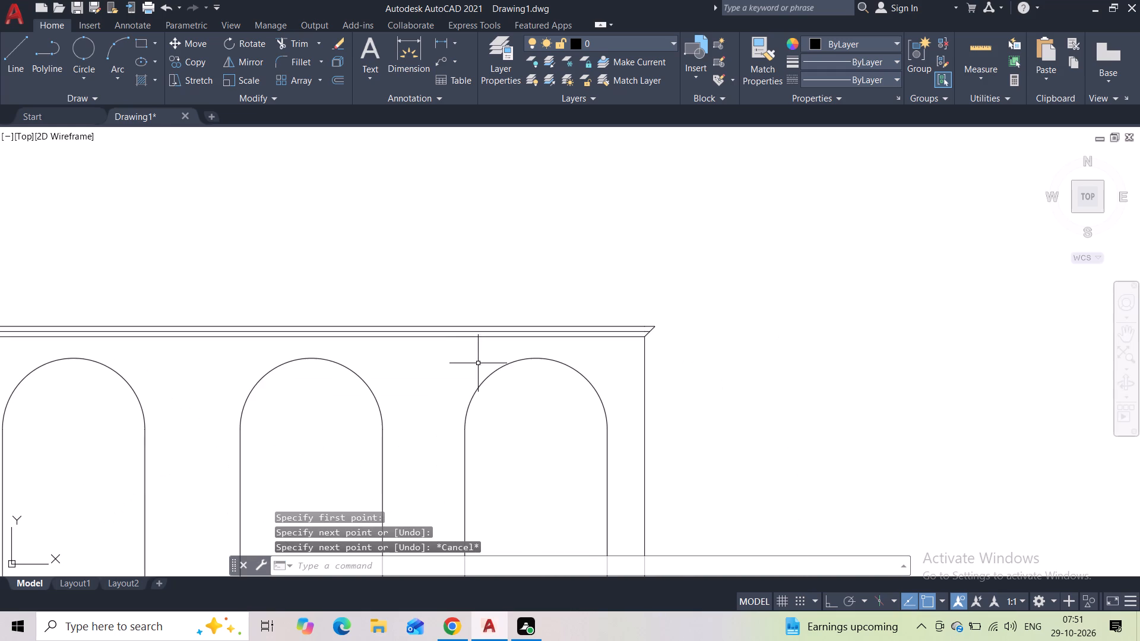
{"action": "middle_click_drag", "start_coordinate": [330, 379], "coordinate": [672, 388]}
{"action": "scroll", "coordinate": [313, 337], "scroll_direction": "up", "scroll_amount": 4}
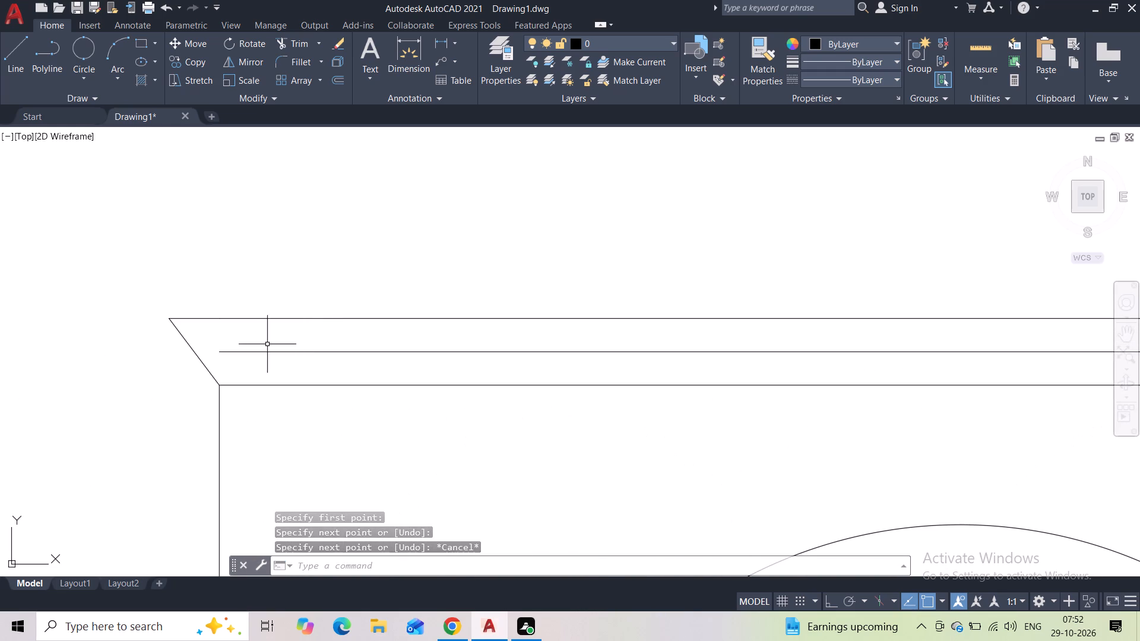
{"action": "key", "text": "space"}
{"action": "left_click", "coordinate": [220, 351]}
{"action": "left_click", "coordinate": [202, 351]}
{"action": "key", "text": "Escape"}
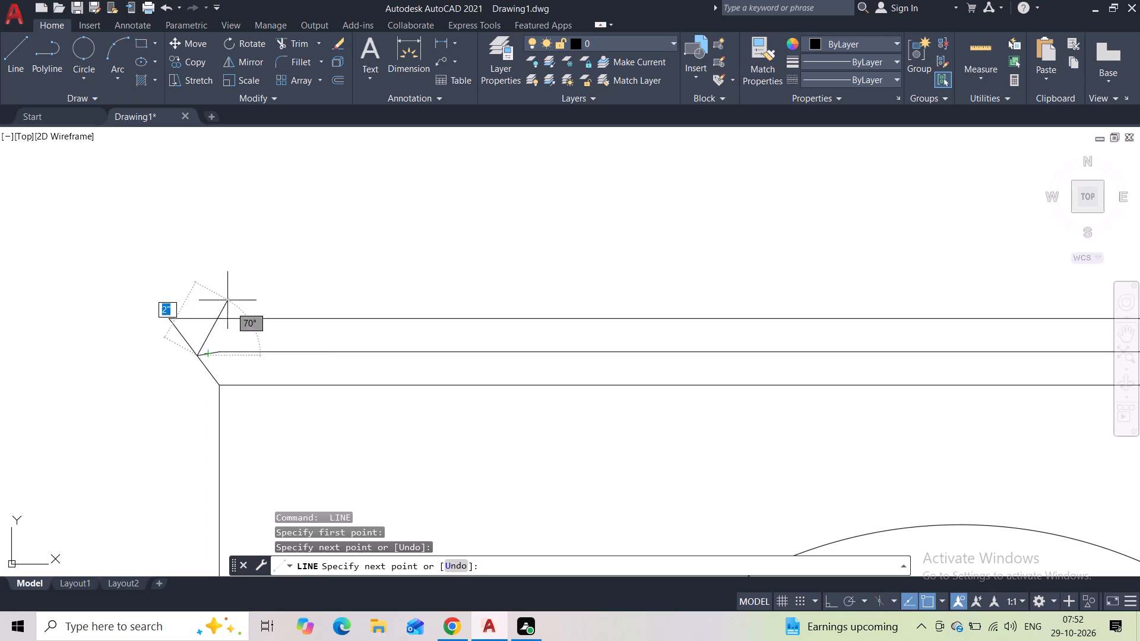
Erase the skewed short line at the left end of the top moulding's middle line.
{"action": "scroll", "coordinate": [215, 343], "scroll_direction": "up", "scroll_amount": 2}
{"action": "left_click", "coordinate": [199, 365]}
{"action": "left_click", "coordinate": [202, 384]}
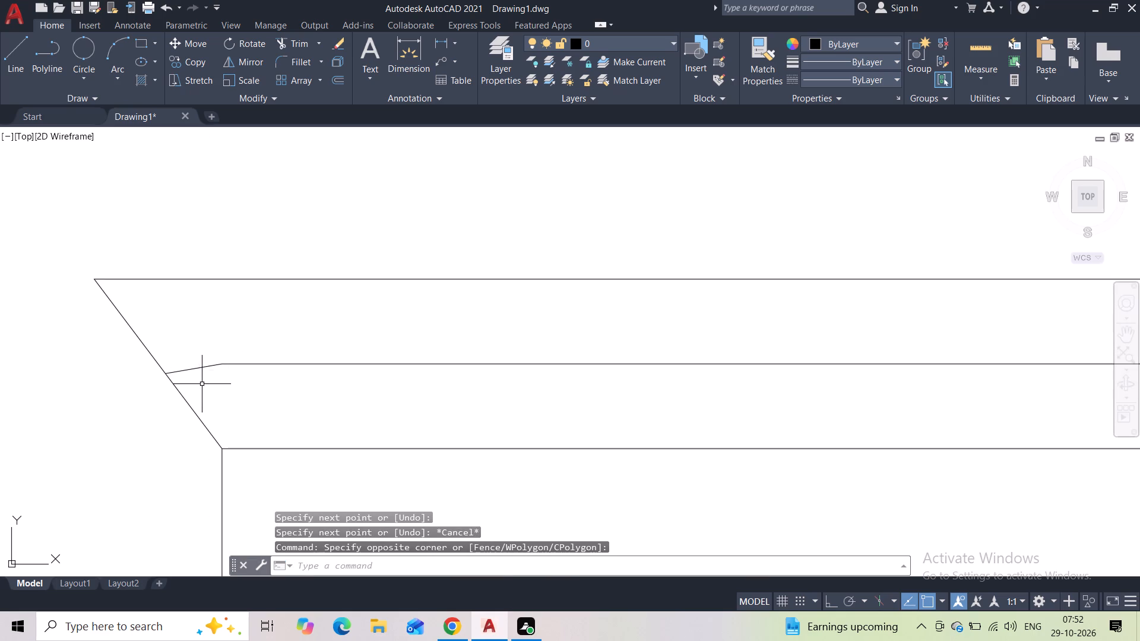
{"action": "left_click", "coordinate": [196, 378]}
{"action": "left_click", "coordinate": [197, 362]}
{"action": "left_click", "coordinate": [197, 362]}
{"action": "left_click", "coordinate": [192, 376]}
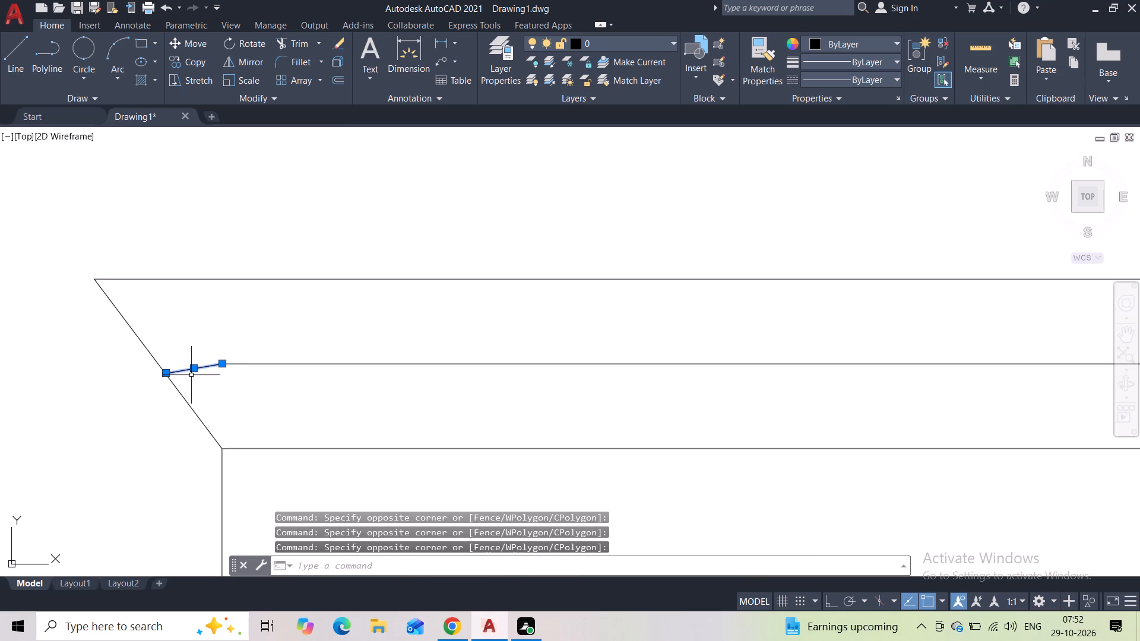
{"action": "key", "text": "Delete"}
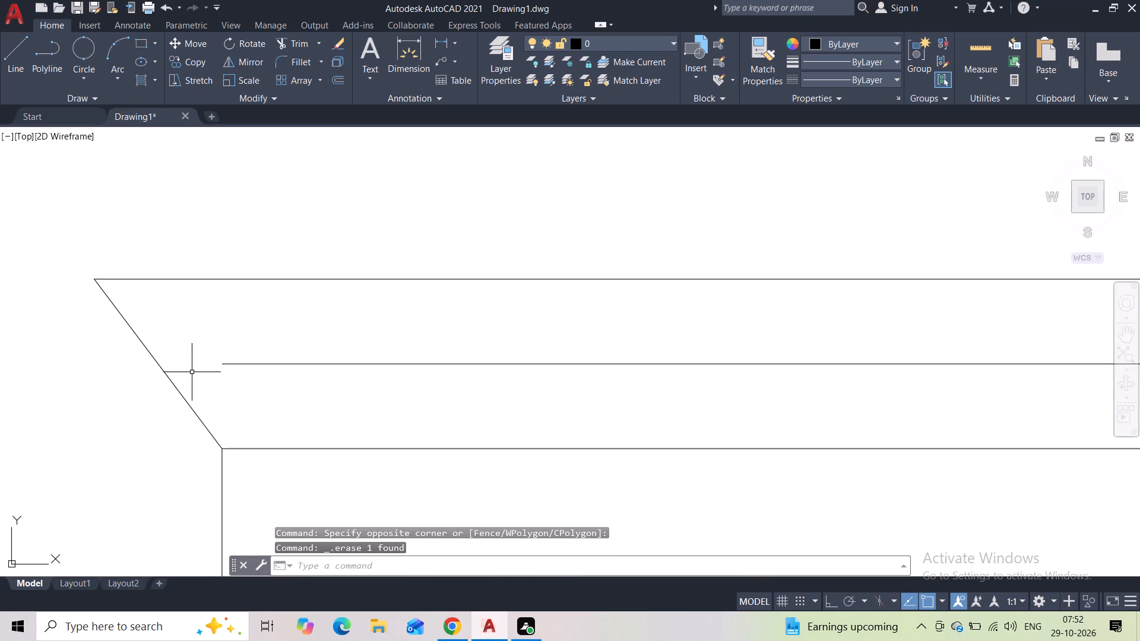
Draw a short horizontal line from the left end of the top moulding's middle line to its left slanted edge.
{"action": "left_click", "coordinate": [5, 55]}
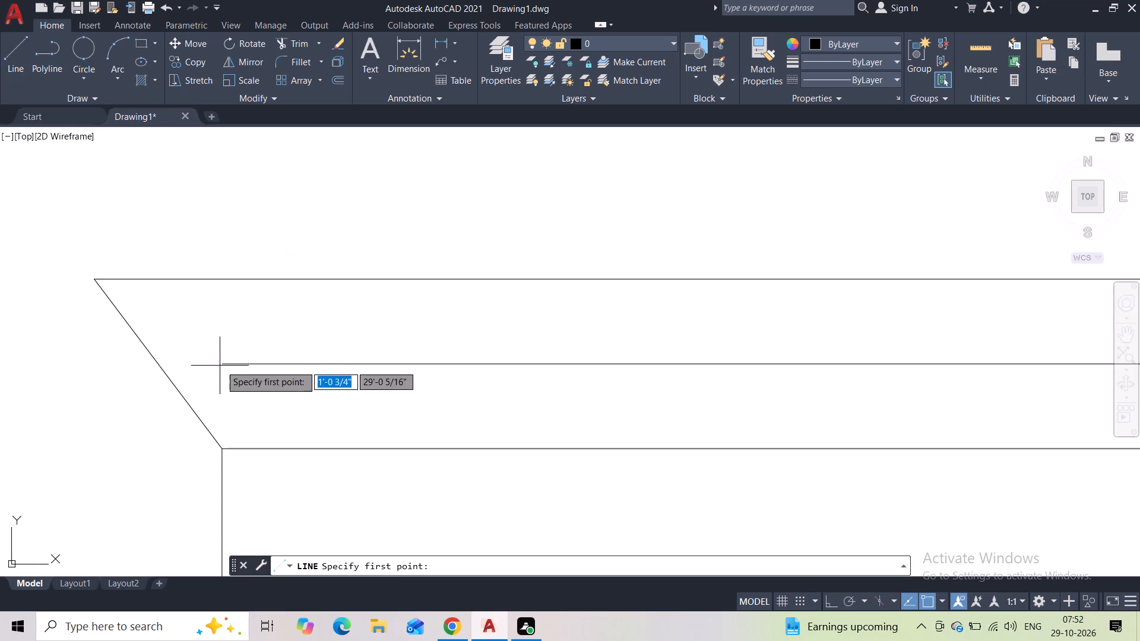
{"action": "left_click", "coordinate": [225, 360]}
{"action": "left_click", "coordinate": [161, 360]}
{"action": "key", "text": "Escape"}
{"action": "scroll", "coordinate": [176, 299], "scroll_direction": "down", "scroll_amount": 2}
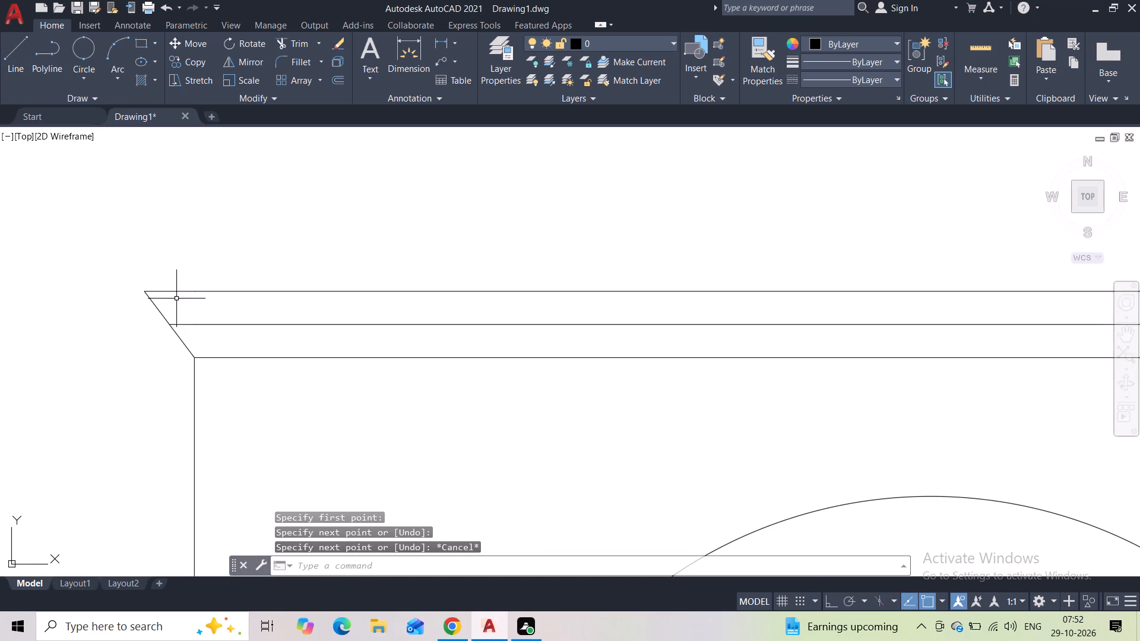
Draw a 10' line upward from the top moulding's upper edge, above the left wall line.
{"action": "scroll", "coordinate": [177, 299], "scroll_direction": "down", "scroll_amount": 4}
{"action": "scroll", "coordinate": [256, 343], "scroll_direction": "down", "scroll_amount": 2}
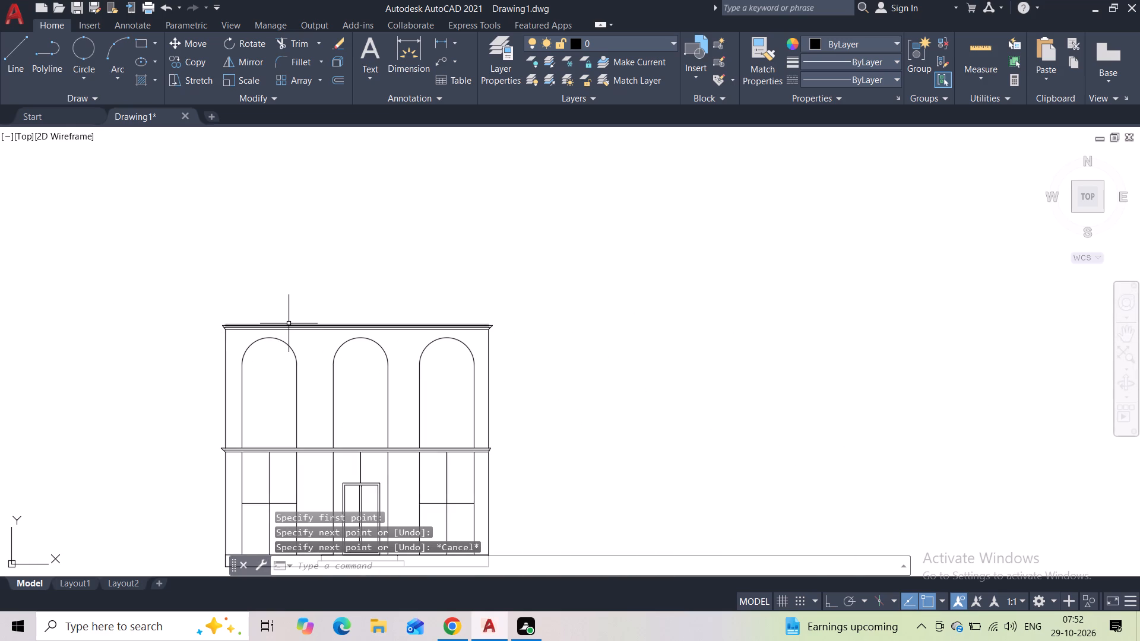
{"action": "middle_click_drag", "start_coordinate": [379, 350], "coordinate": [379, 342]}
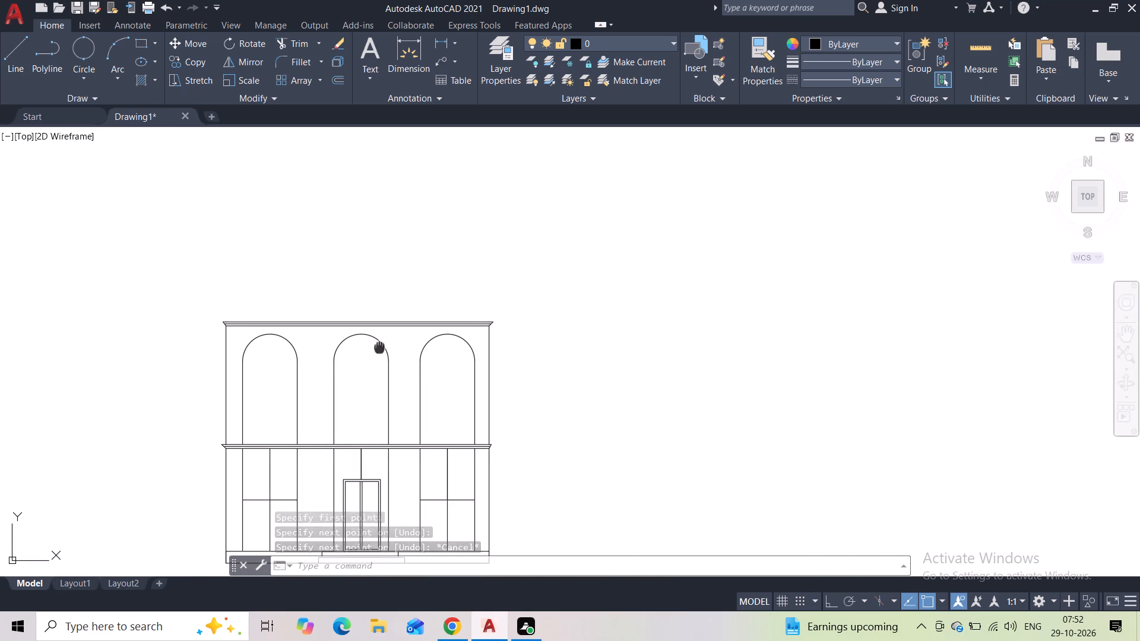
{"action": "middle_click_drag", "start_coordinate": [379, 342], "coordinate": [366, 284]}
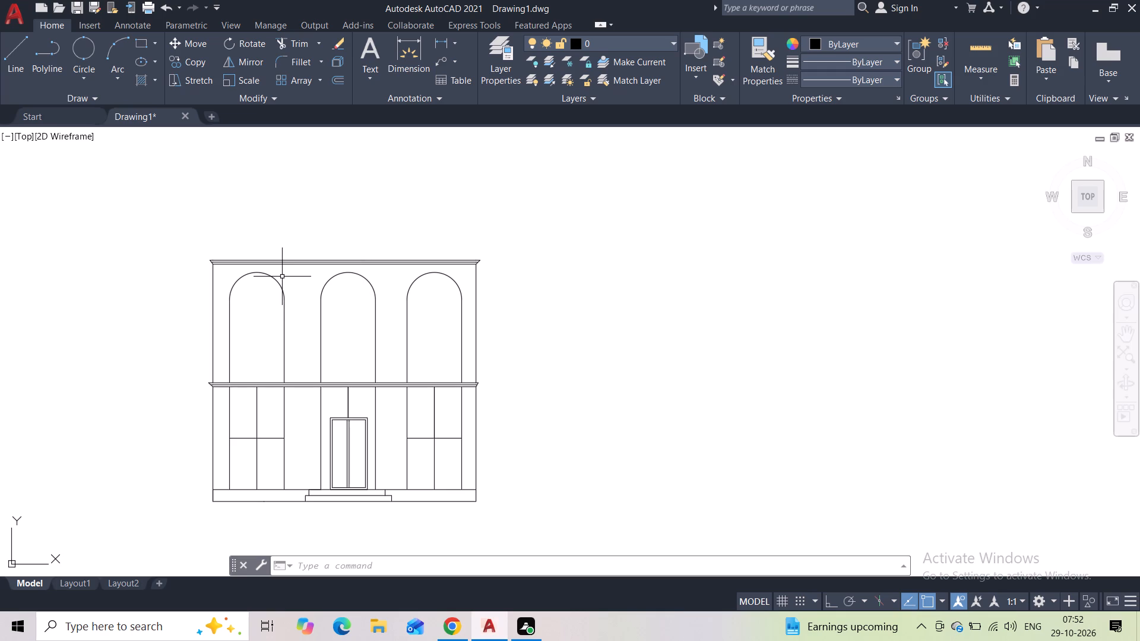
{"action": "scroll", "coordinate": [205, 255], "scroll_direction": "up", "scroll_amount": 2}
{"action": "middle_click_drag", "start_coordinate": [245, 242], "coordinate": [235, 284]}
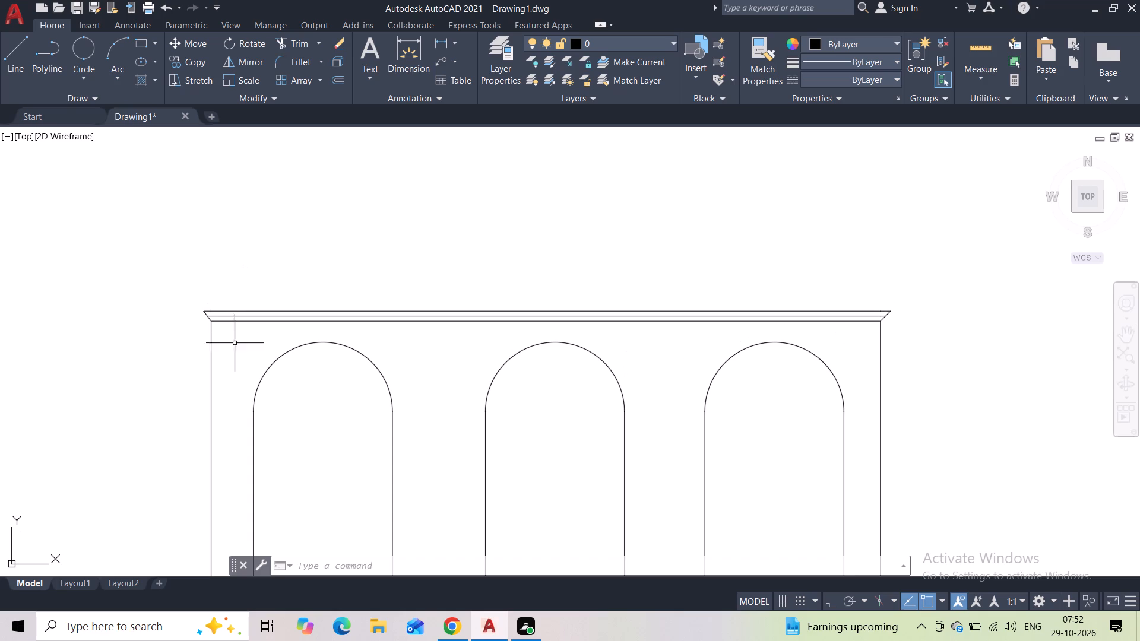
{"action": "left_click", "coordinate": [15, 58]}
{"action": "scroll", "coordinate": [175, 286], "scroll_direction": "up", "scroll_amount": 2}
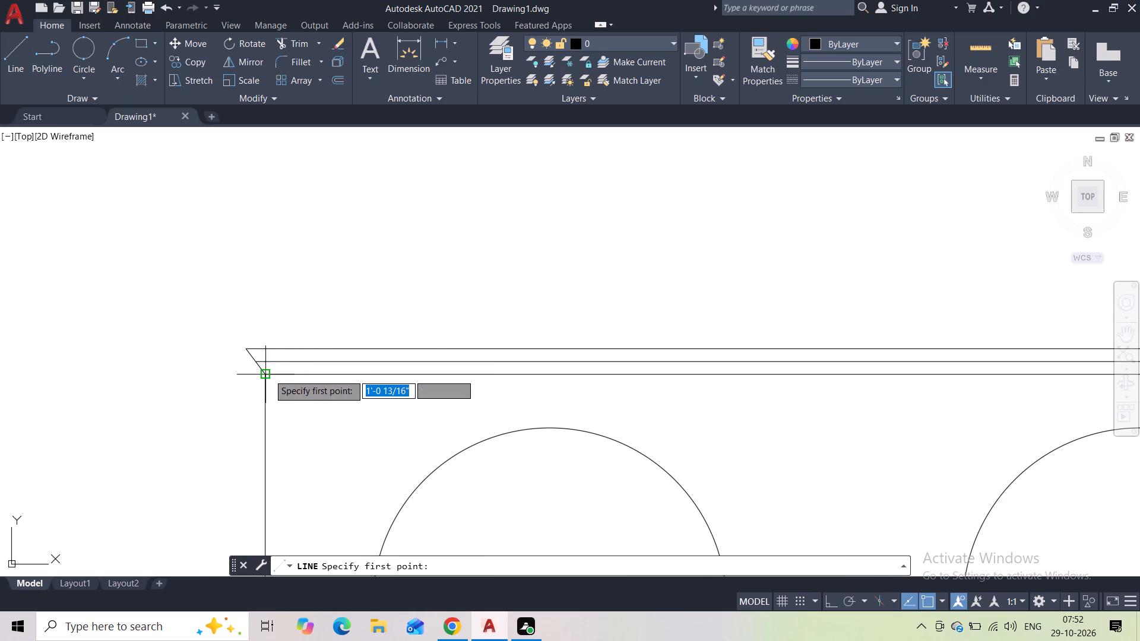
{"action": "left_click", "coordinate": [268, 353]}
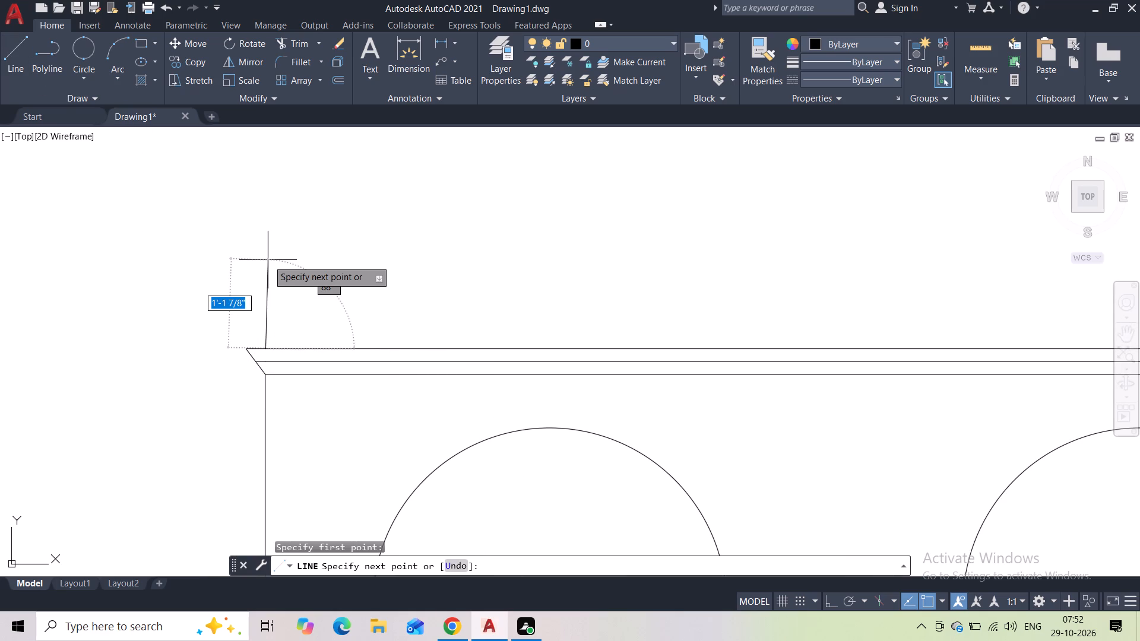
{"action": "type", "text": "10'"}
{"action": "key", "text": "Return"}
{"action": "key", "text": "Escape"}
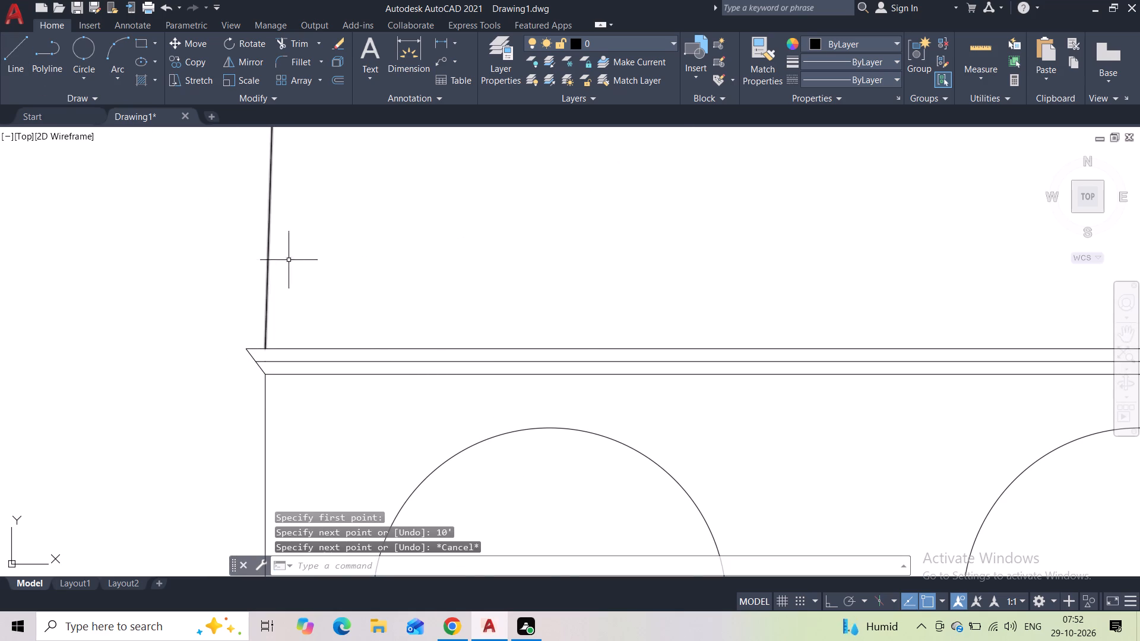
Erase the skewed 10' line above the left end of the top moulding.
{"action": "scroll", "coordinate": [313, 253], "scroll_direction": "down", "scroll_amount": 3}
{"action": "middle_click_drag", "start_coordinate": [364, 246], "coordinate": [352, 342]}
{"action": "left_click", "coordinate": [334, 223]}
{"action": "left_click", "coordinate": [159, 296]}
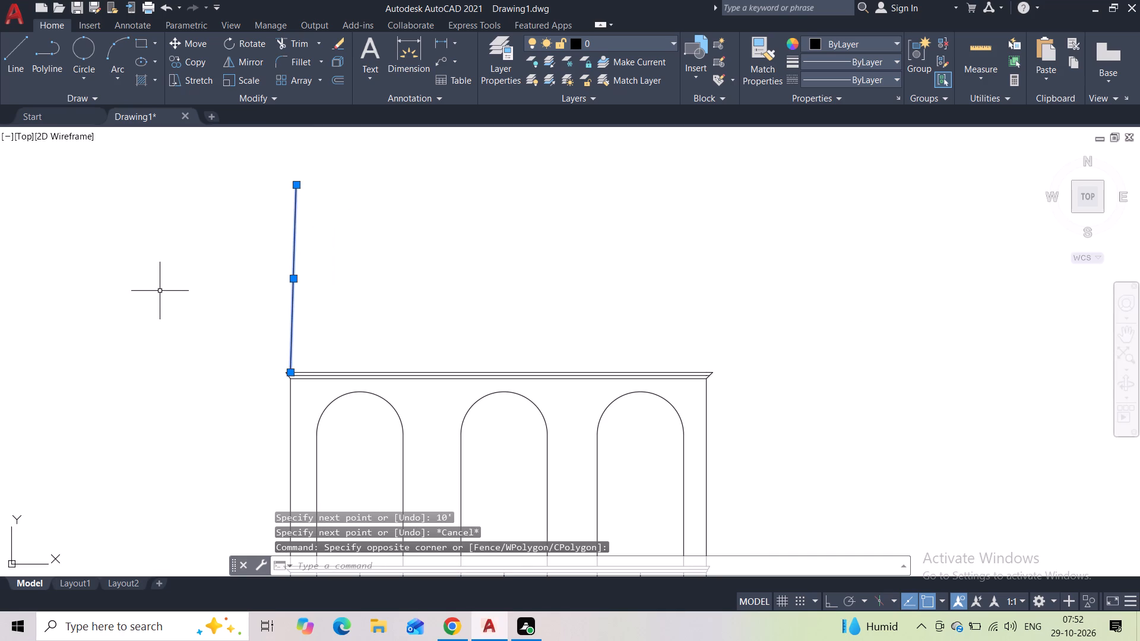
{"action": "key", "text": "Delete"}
With Ortho on, draw a 10' vertical line up from the top moulding's upper edge, above the left wall line.
{"action": "left_click", "coordinate": [23, 48]}
{"action": "scroll", "coordinate": [240, 354], "scroll_direction": "up", "scroll_amount": 1}
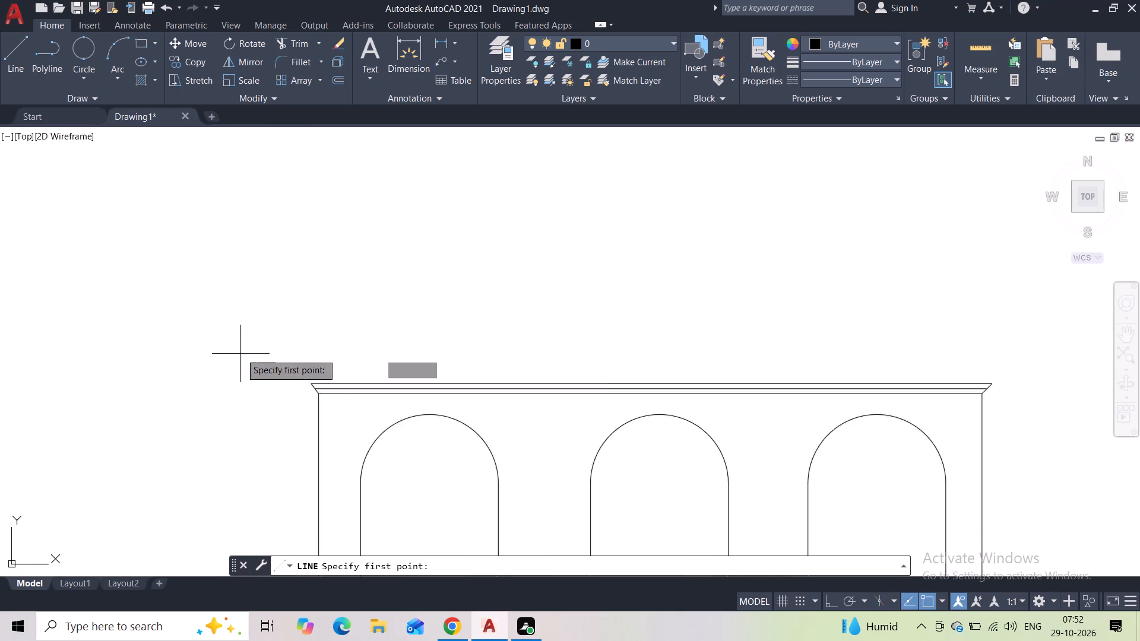
{"action": "scroll", "coordinate": [240, 353], "scroll_direction": "up", "scroll_amount": 1}
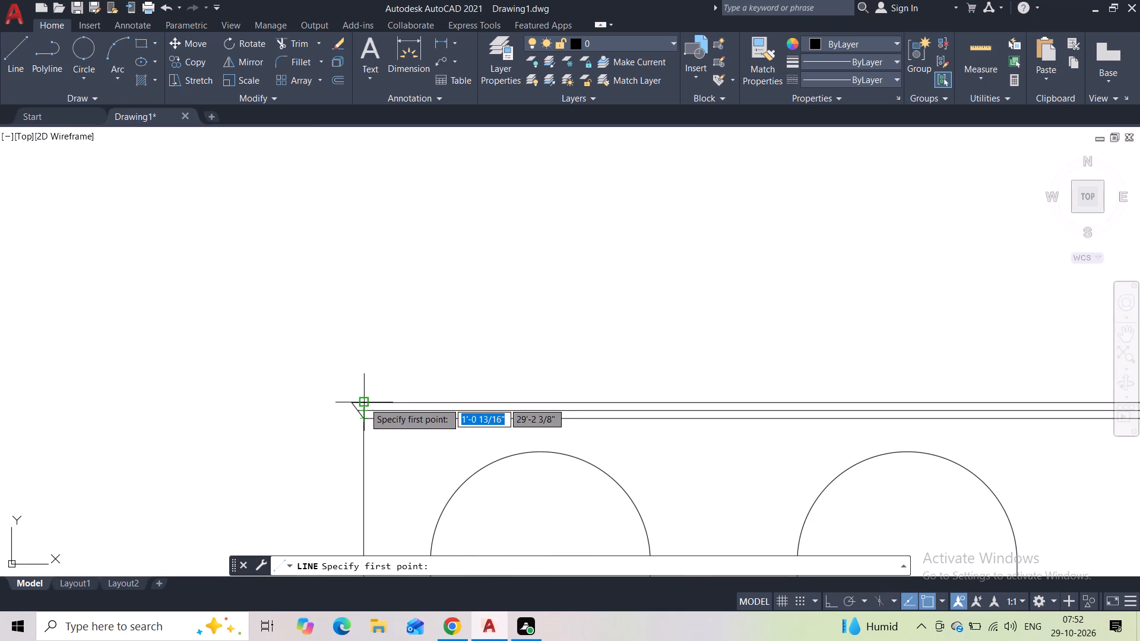
{"action": "left_click", "coordinate": [364, 402]}
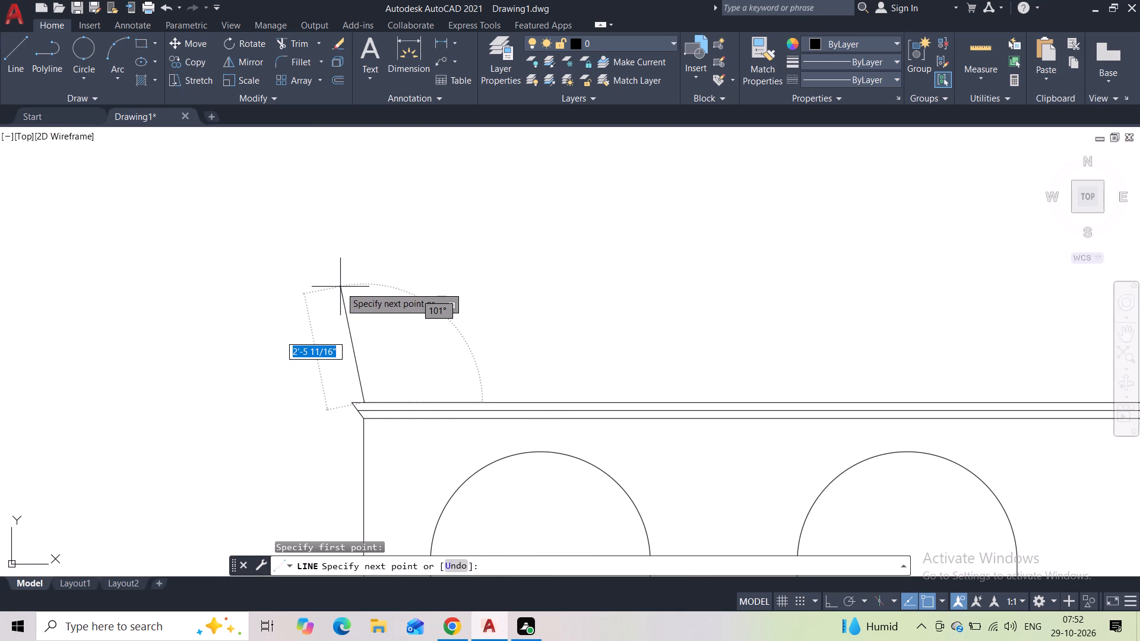
{"action": "key", "text": "F8"}
{"action": "type", "text": "10'"}
{"action": "key", "text": "Return"}
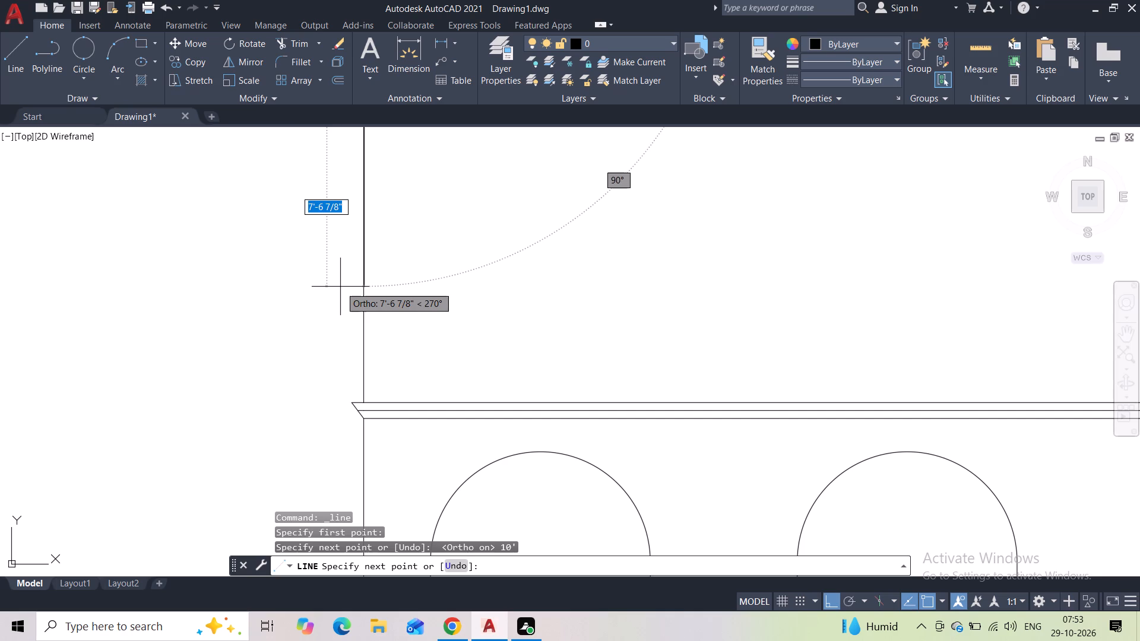
{"action": "key", "text": "Escape"}
Draw a 10' vertical line up from the top moulding's upper edge, above the right wall line.
{"action": "scroll", "coordinate": [457, 334], "scroll_direction": "down", "scroll_amount": 2}
{"action": "middle_click_drag", "start_coordinate": [517, 308], "coordinate": [296, 369]}
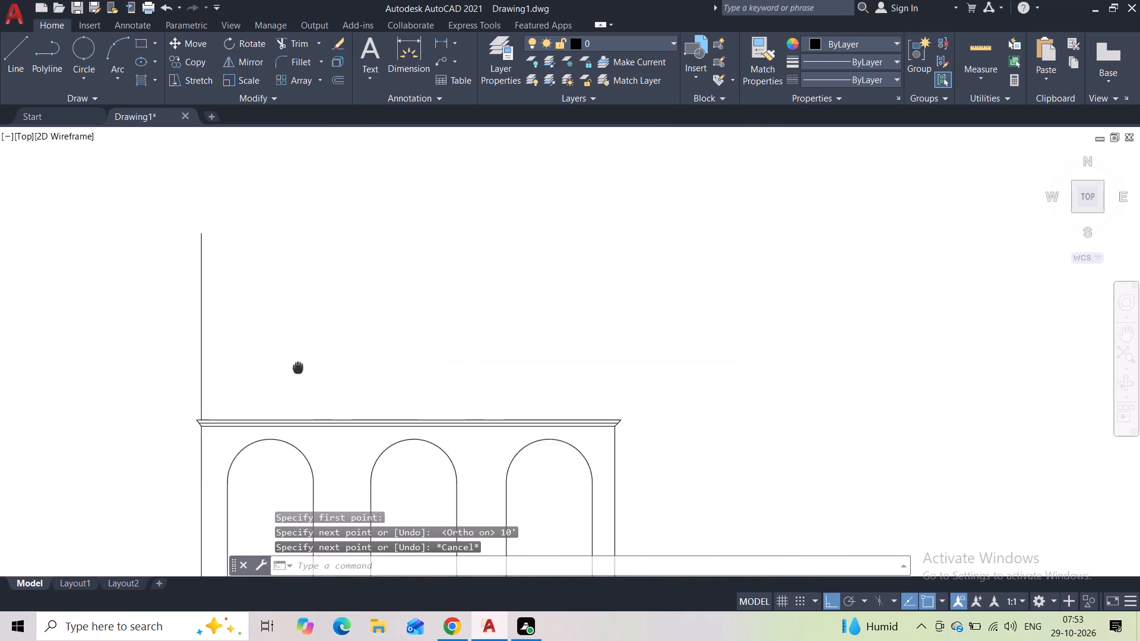
{"action": "middle_click_drag", "start_coordinate": [296, 369], "coordinate": [198, 321]}
{"action": "scroll", "coordinate": [542, 354], "scroll_direction": "up", "scroll_amount": 2}
{"action": "key", "text": "space"}
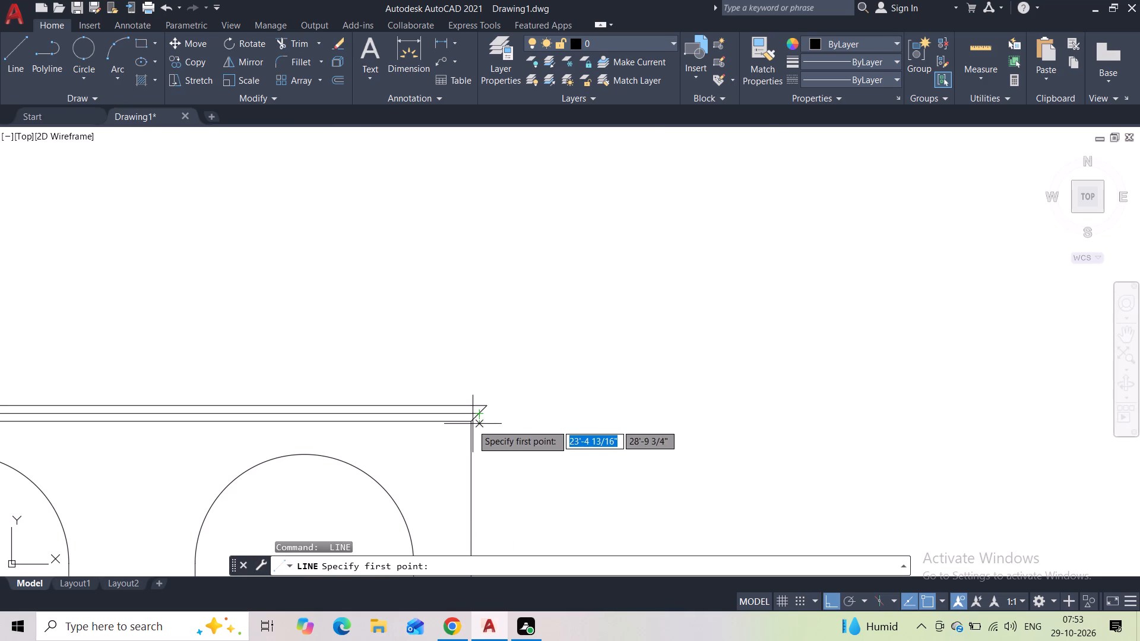
{"action": "left_click", "coordinate": [470, 406]}
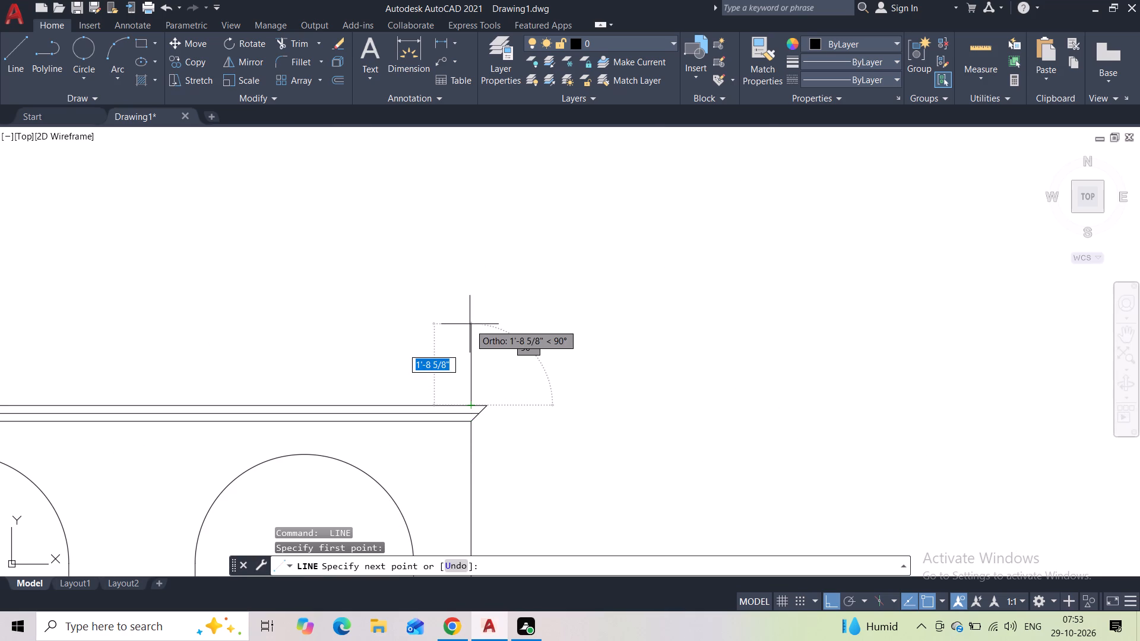
{"action": "type", "text": "10'"}
{"action": "key", "text": "Return"}
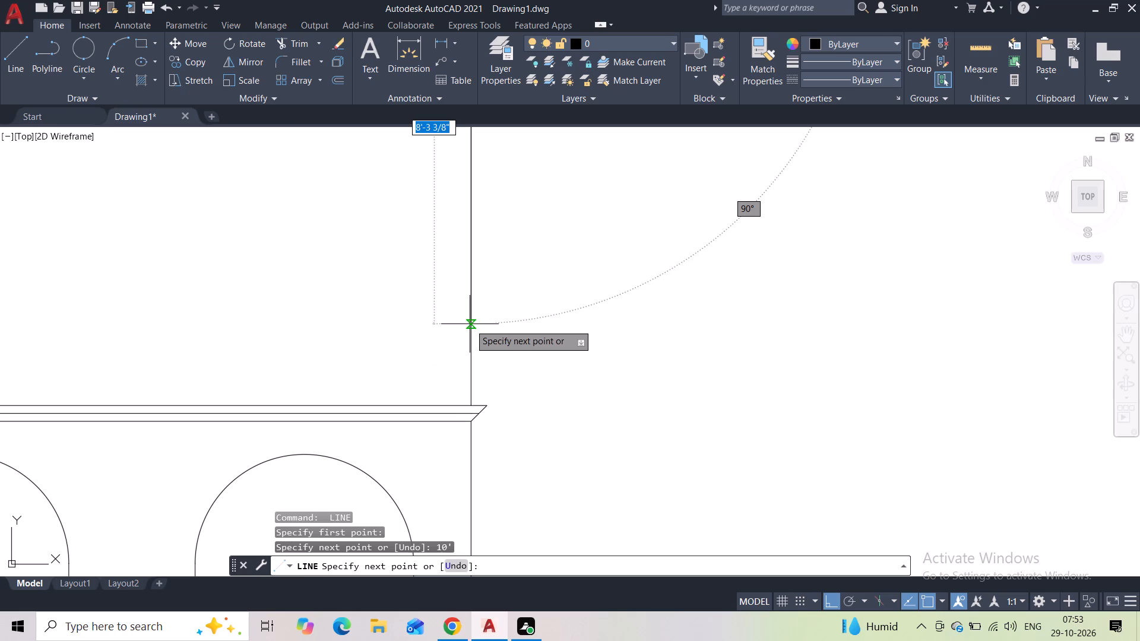
{"action": "key", "text": "Escape"}
Draw a horizontal line joining the upper ends of the two 10' vertical lines.
{"action": "scroll", "coordinate": [470, 314], "scroll_direction": "down", "scroll_amount": 2}
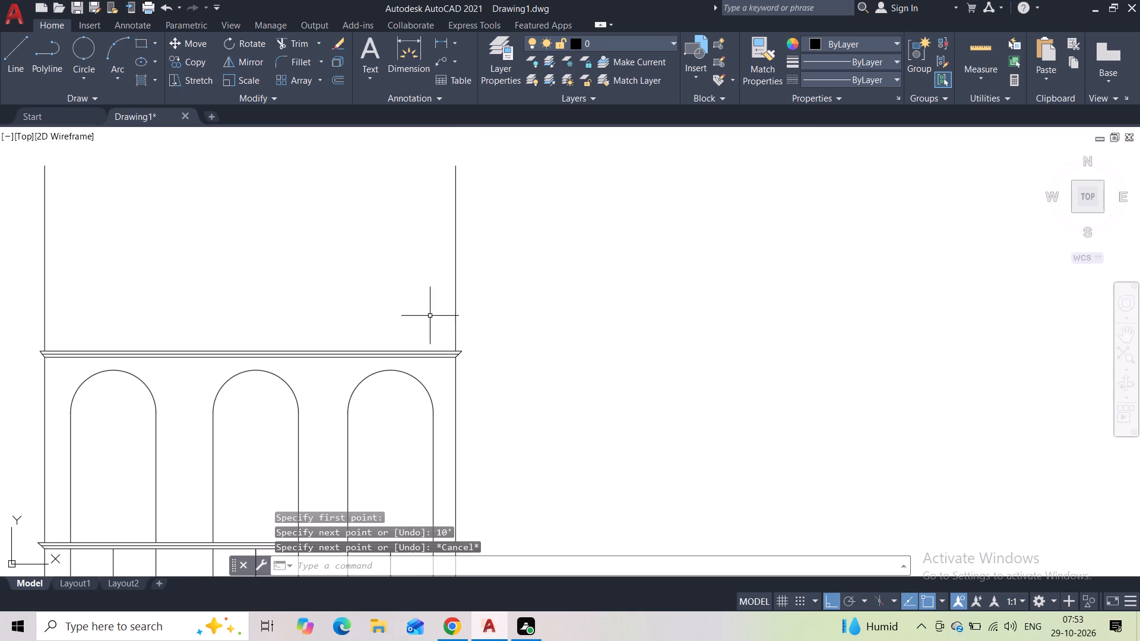
{"action": "middle_click_drag", "start_coordinate": [401, 287], "coordinate": [468, 365]}
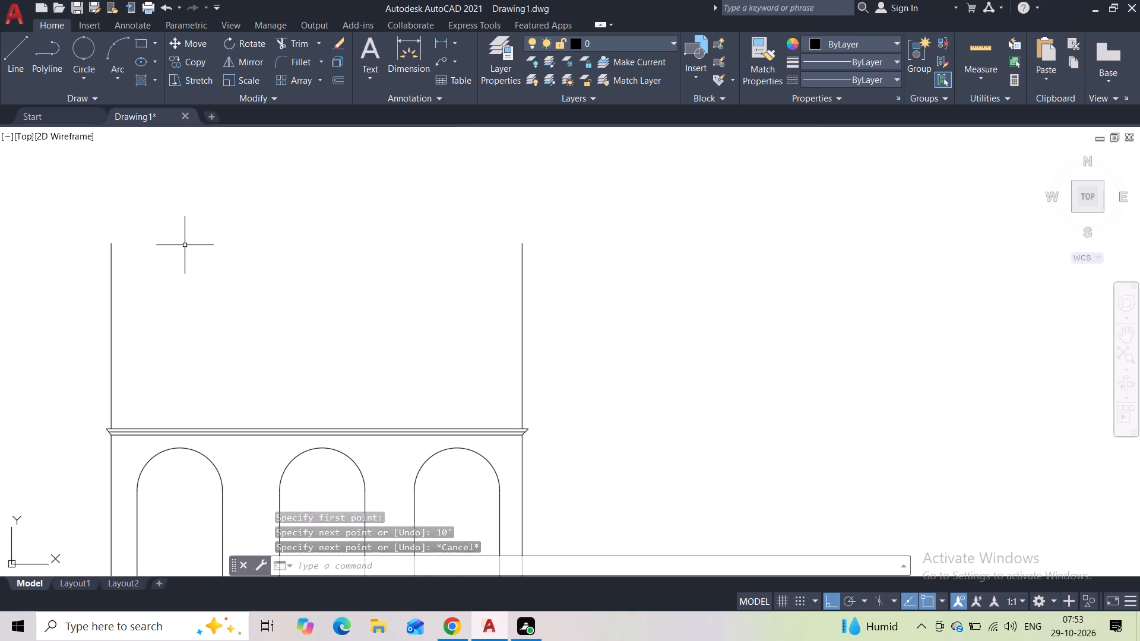
{"action": "left_click", "coordinate": [9, 57]}
{"action": "left_click", "coordinate": [110, 245]}
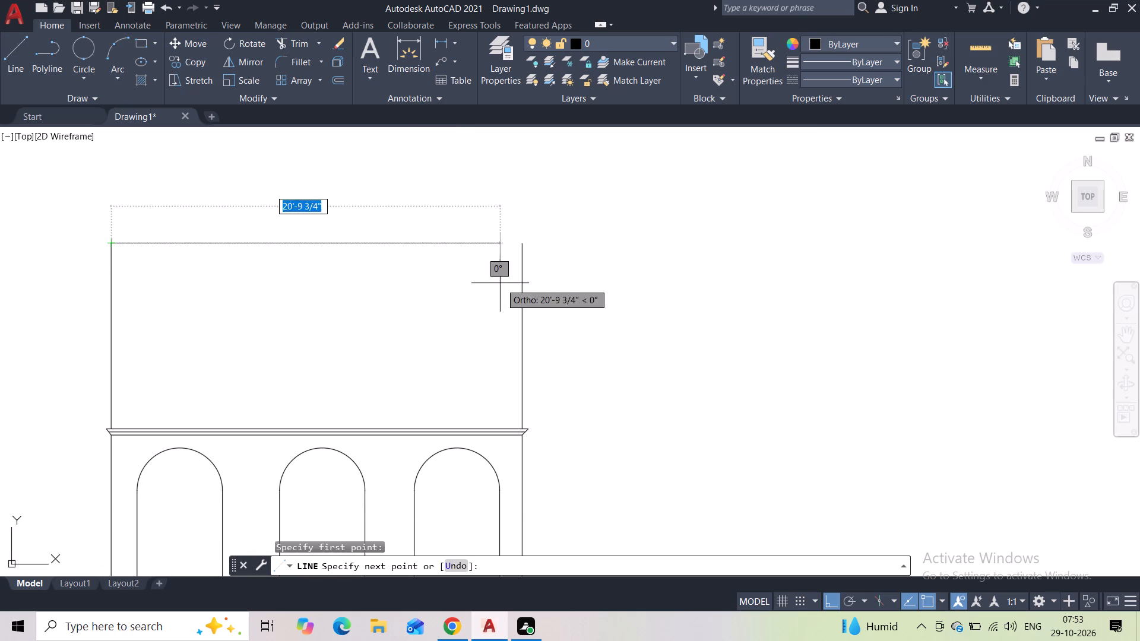
{"action": "left_click", "coordinate": [527, 244]}
{"action": "key", "text": "Escape"}
Offset the new storey's top line downward twice, each by 2", to form the moulding band.
{"action": "scroll", "coordinate": [363, 284], "scroll_direction": "down", "scroll_amount": 1}
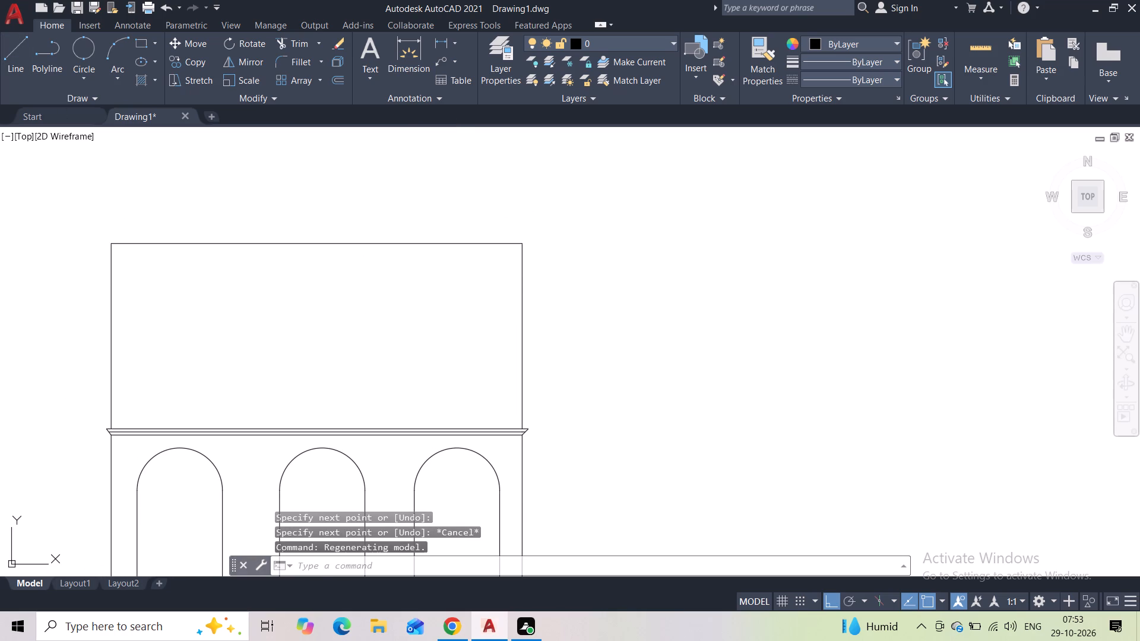
{"action": "left_click", "coordinate": [354, 257]}
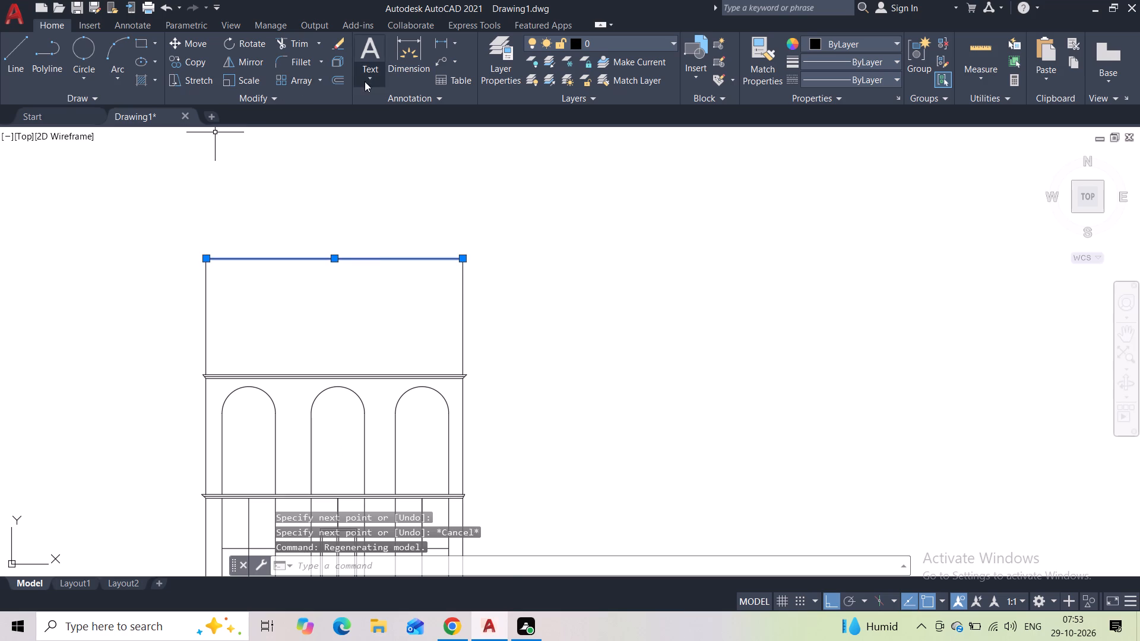
{"action": "left_click", "coordinate": [334, 80]}
{"action": "scroll", "coordinate": [283, 275], "scroll_direction": "up", "scroll_amount": 2}
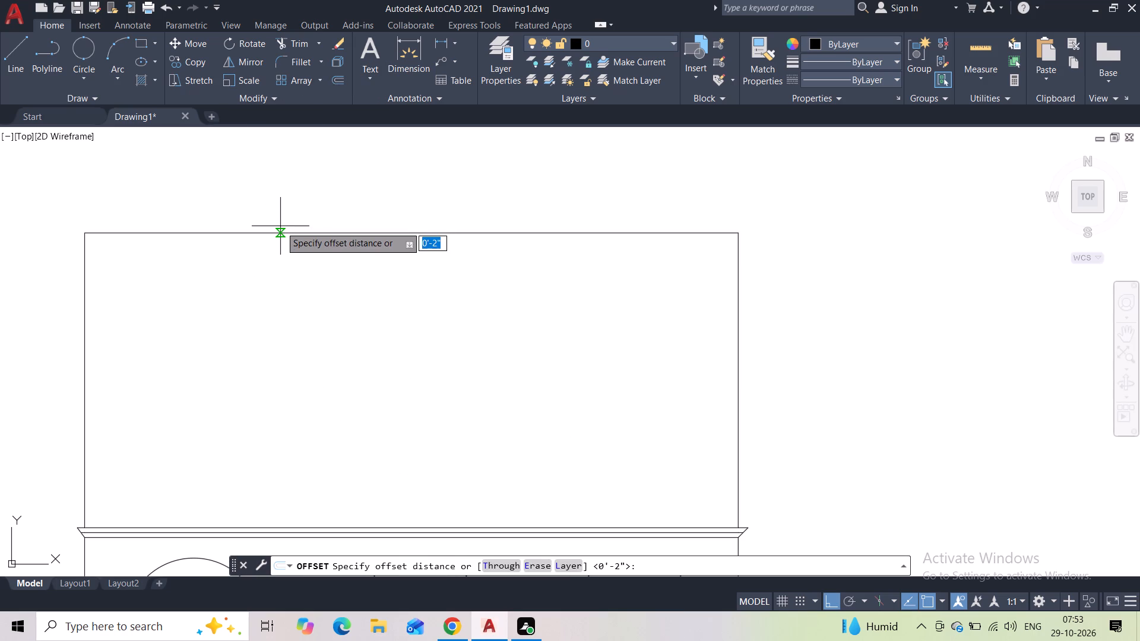
{"action": "type", "text": "2\""}
{"action": "key", "text": "Return"}
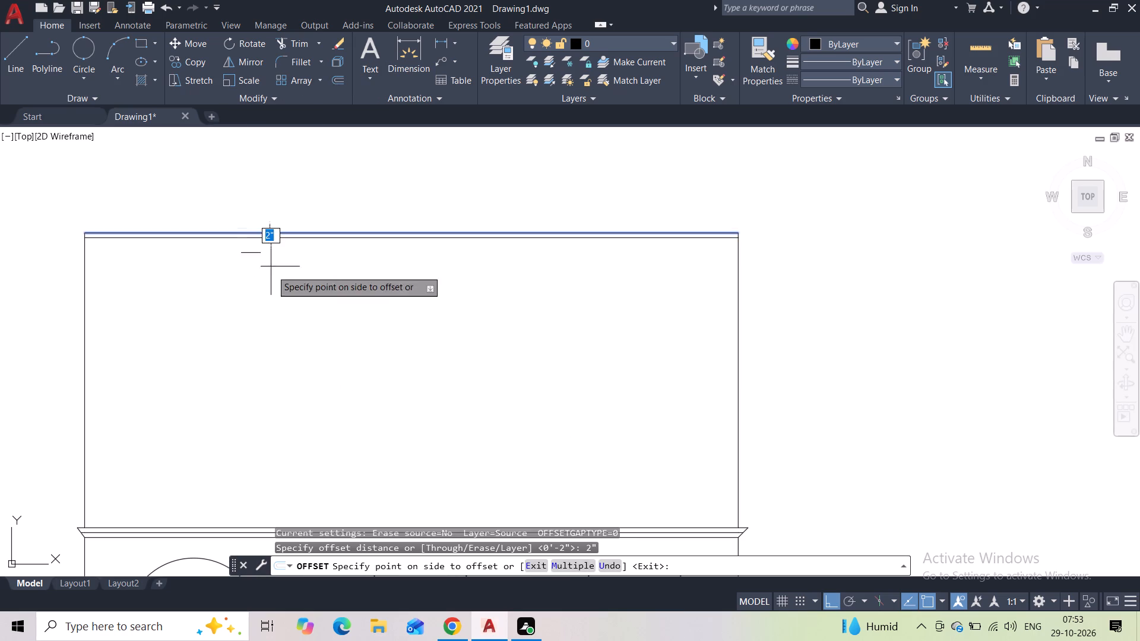
{"action": "left_click", "coordinate": [275, 280]}
{"action": "left_click", "coordinate": [276, 238]}
{"action": "left_click", "coordinate": [270, 297]}
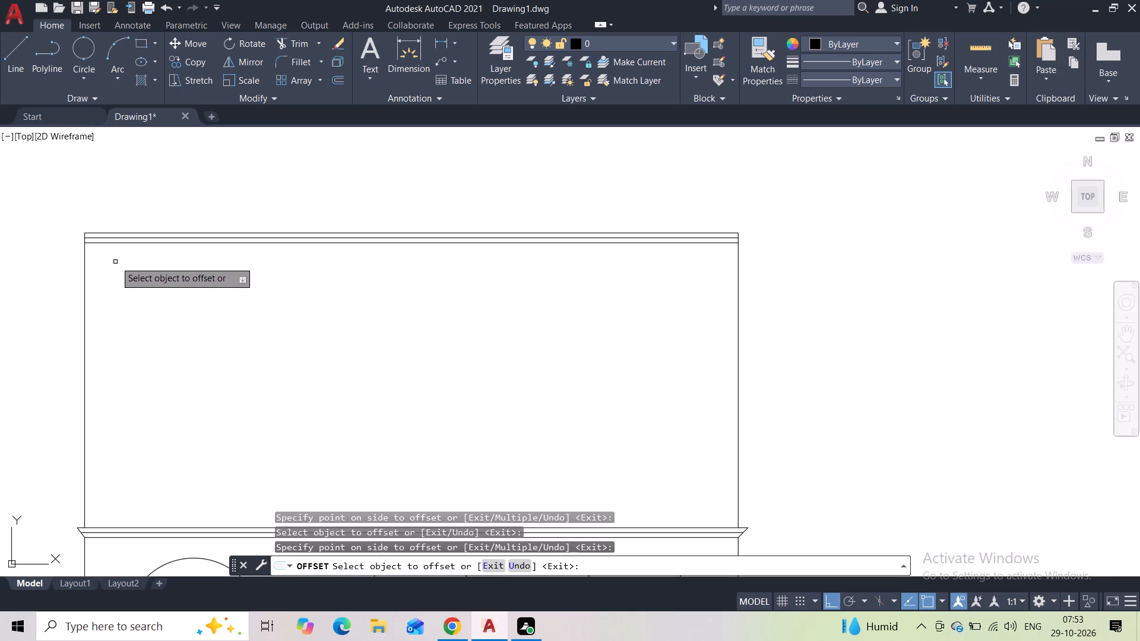
{"action": "key", "text": "Escape"}
With Ortho off, draw the new band's left slanted edge outward from its bottom line, closing it back to the top line's left end.
{"action": "left_click", "coordinate": [6, 58]}
{"action": "scroll", "coordinate": [52, 224], "scroll_direction": "up", "scroll_amount": 4}
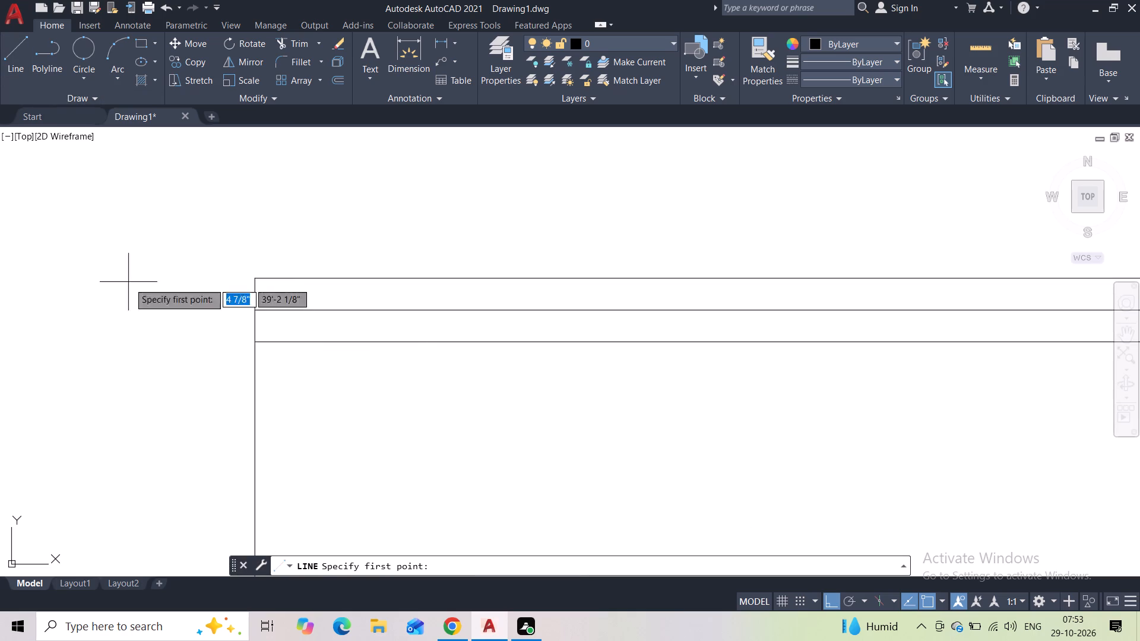
{"action": "left_click", "coordinate": [252, 341]}
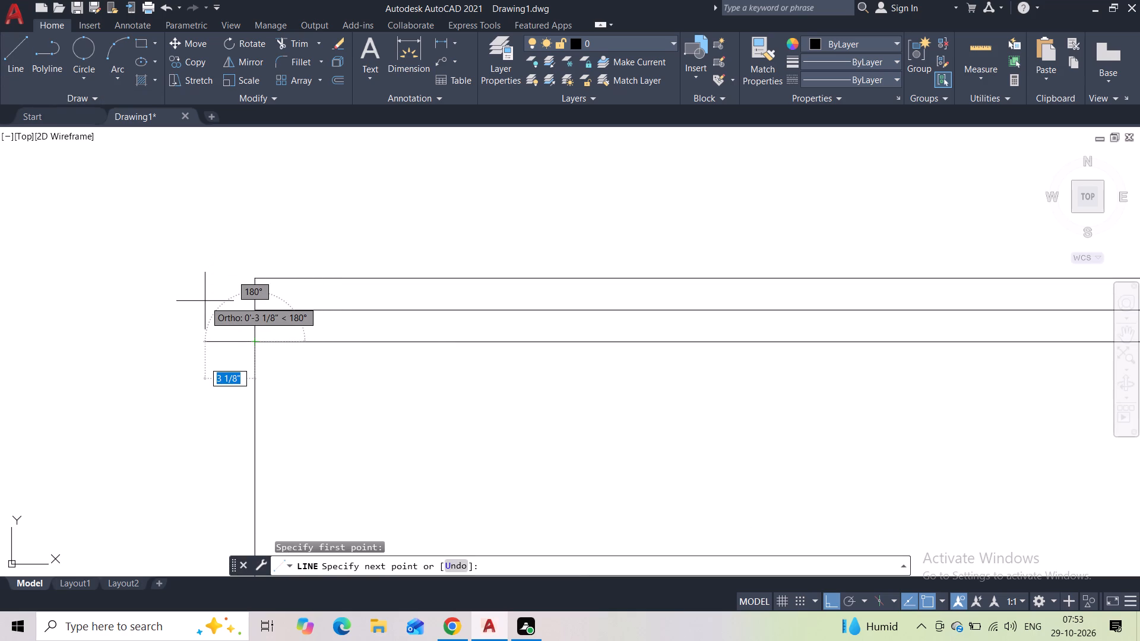
{"action": "key", "text": "F8"}
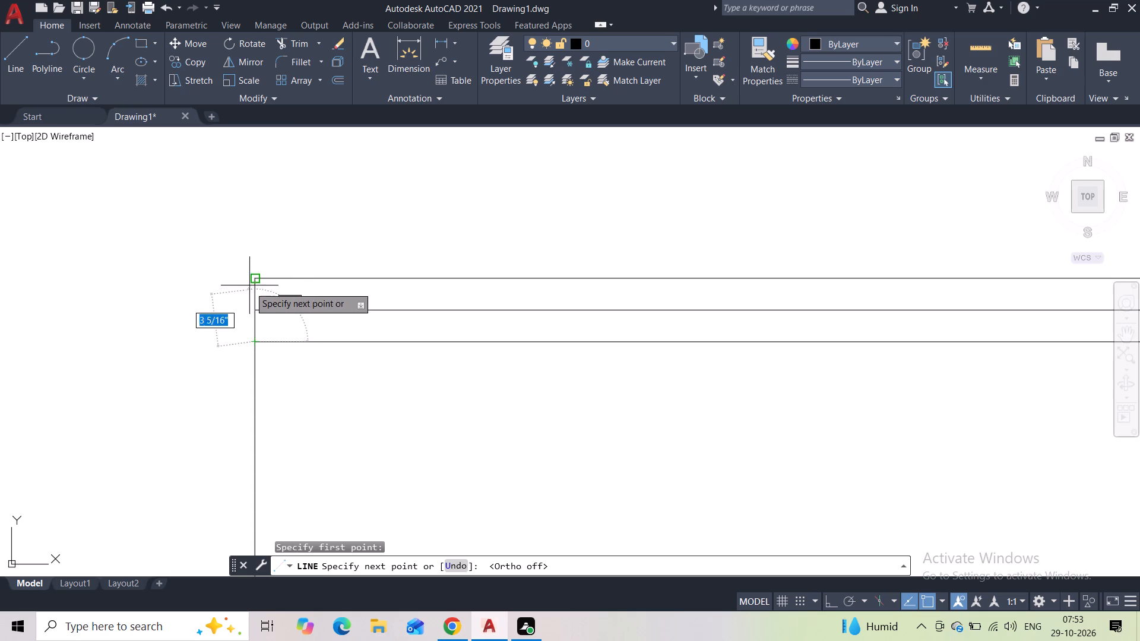
{"action": "left_click", "coordinate": [214, 284]}
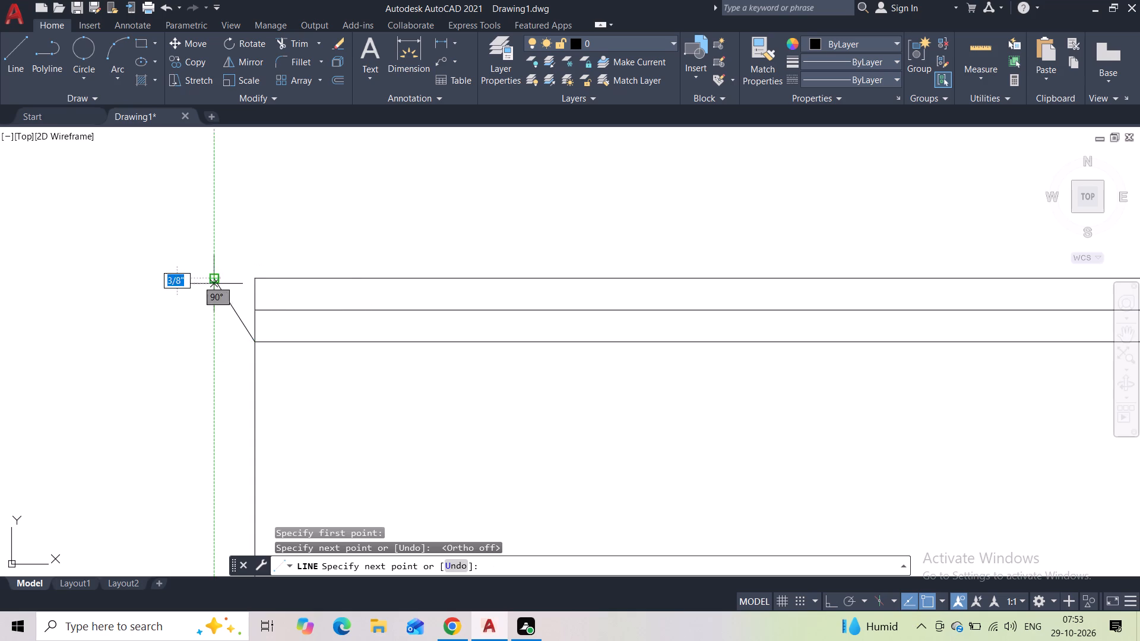
{"action": "left_click", "coordinate": [252, 281]}
{"action": "key", "text": "Escape"}
Draw the new band's right slanted edge outward from its bottom line, closing it back to the top line's right end.
{"action": "scroll", "coordinate": [341, 327], "scroll_direction": "down", "scroll_amount": 2}
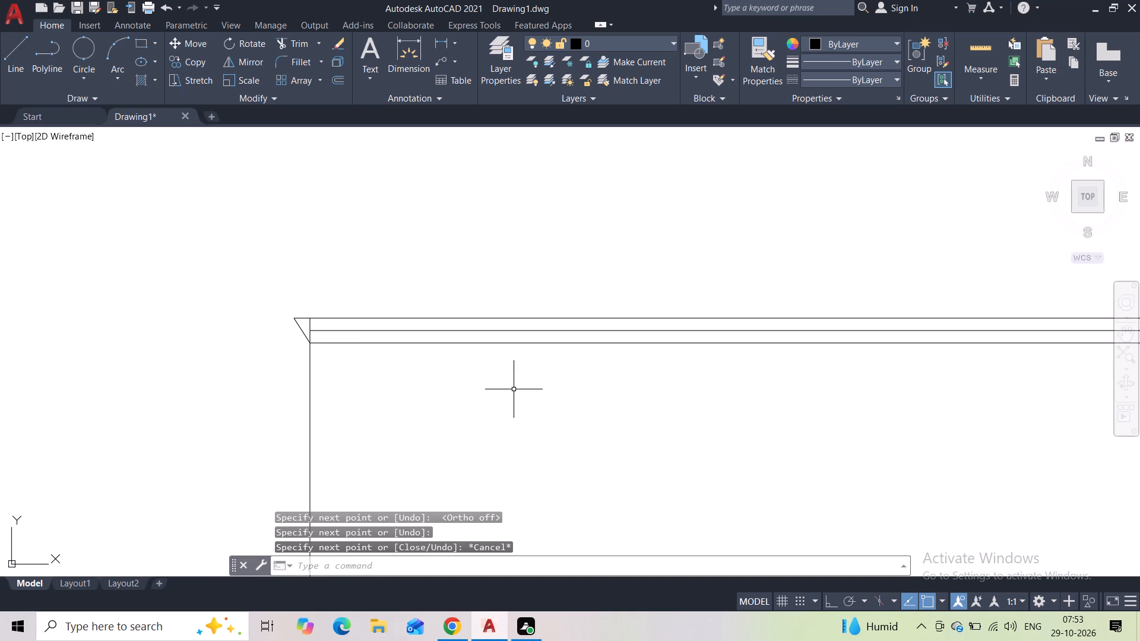
{"action": "middle_click_drag", "start_coordinate": [516, 386], "coordinate": [0, 367]}
{"action": "scroll", "coordinate": [628, 383], "scroll_direction": "down", "scroll_amount": 1}
{"action": "middle_click_drag", "start_coordinate": [710, 398], "coordinate": [198, 401]}
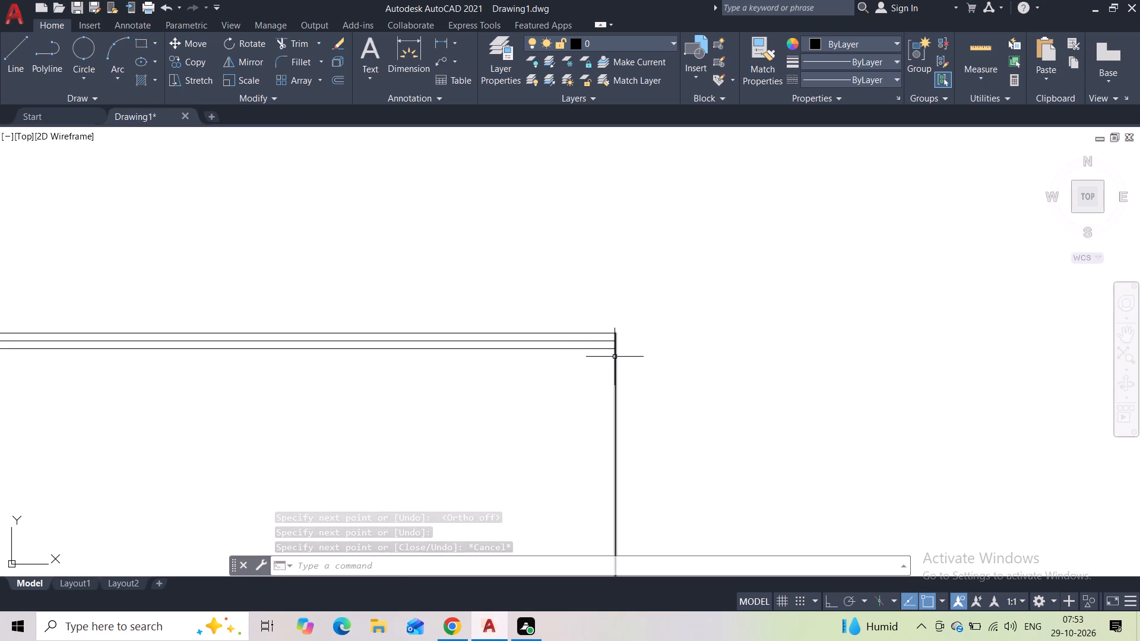
{"action": "key", "text": "space"}
{"action": "left_click", "coordinate": [616, 350]}
{"action": "scroll", "coordinate": [629, 337], "scroll_direction": "up", "scroll_amount": 2}
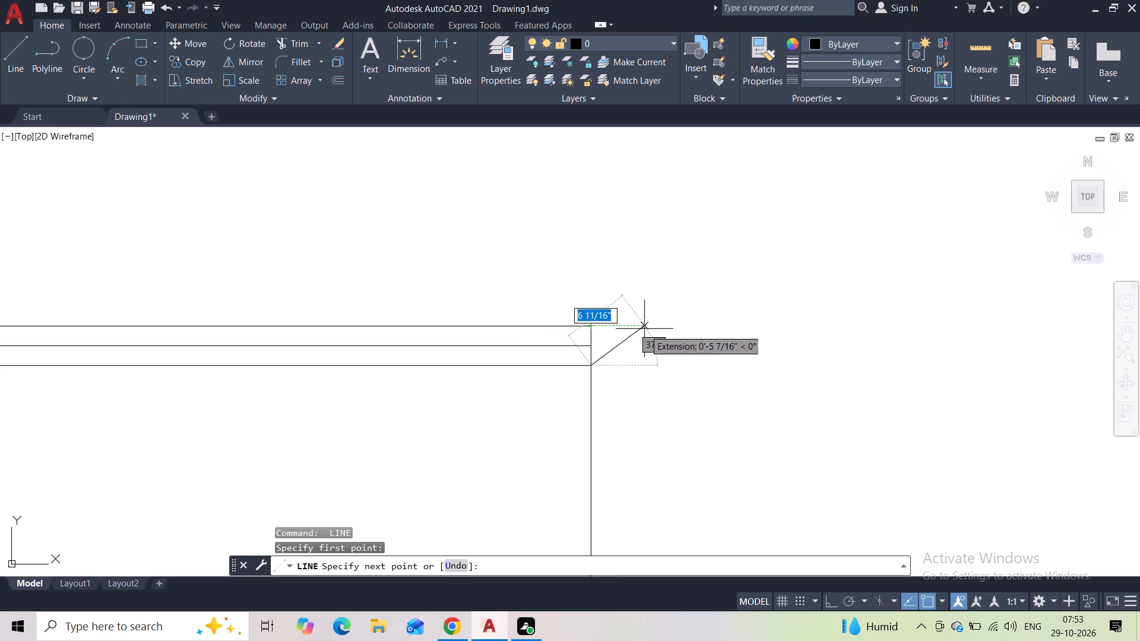
{"action": "left_click", "coordinate": [618, 329]}
{"action": "left_click", "coordinate": [593, 329]}
{"action": "key", "text": "Escape"}
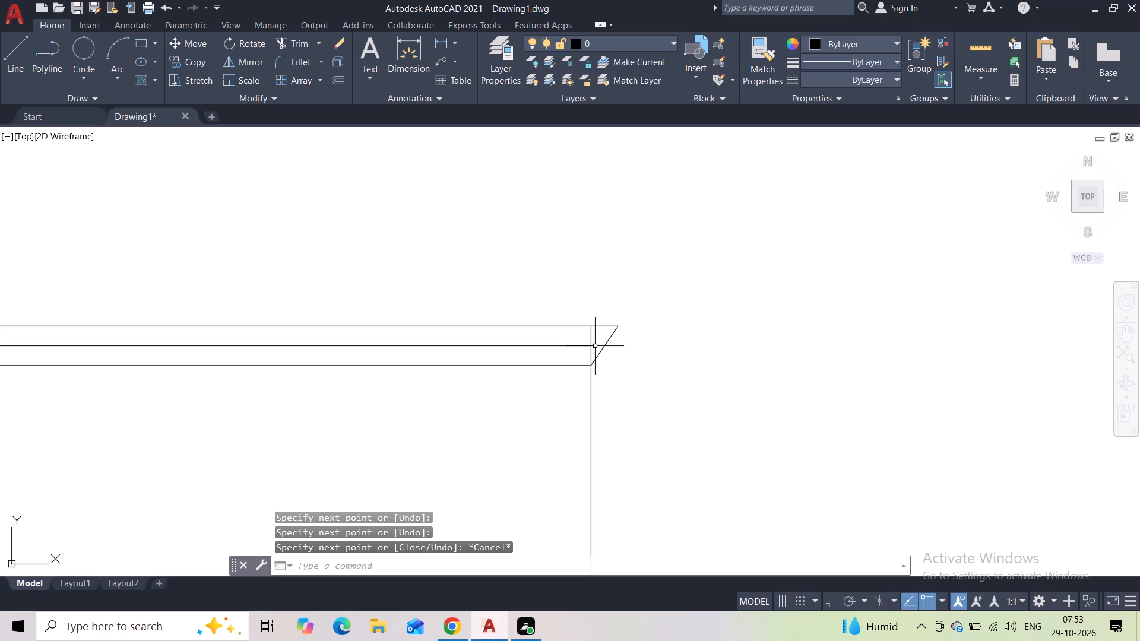
Draw a short horizontal line from the right end of the new band's middle line to its right slanted edge.
{"action": "left_click", "coordinate": [4, 62]}
{"action": "scroll", "coordinate": [597, 365], "scroll_direction": "up", "scroll_amount": 3}
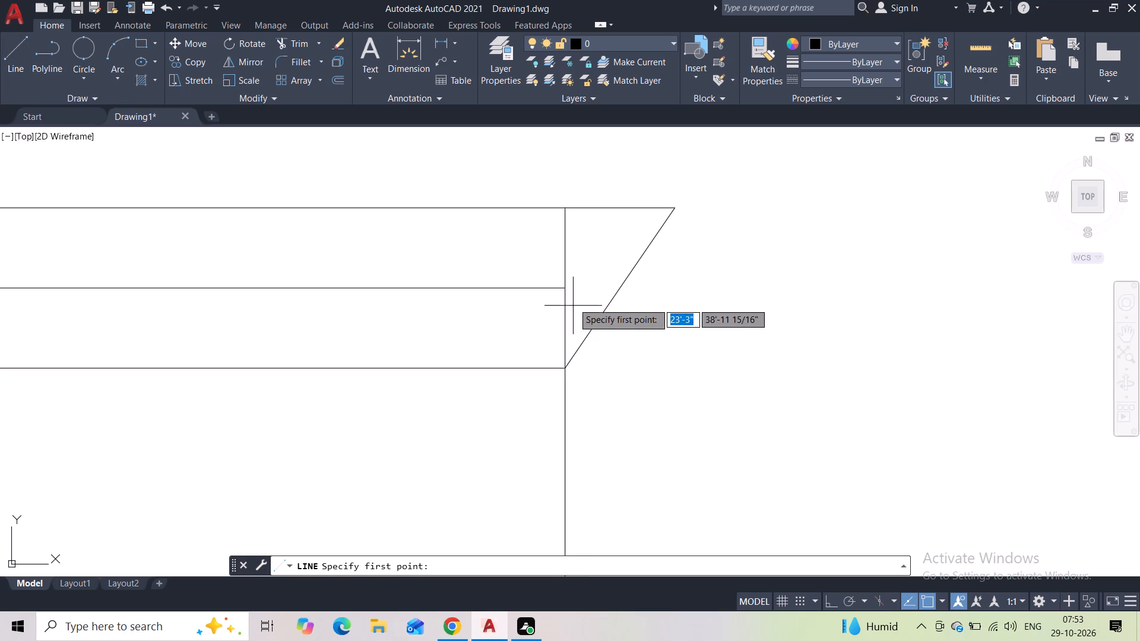
{"action": "left_click", "coordinate": [567, 287]}
{"action": "left_click", "coordinate": [620, 287]}
{"action": "key", "text": "Escape"}
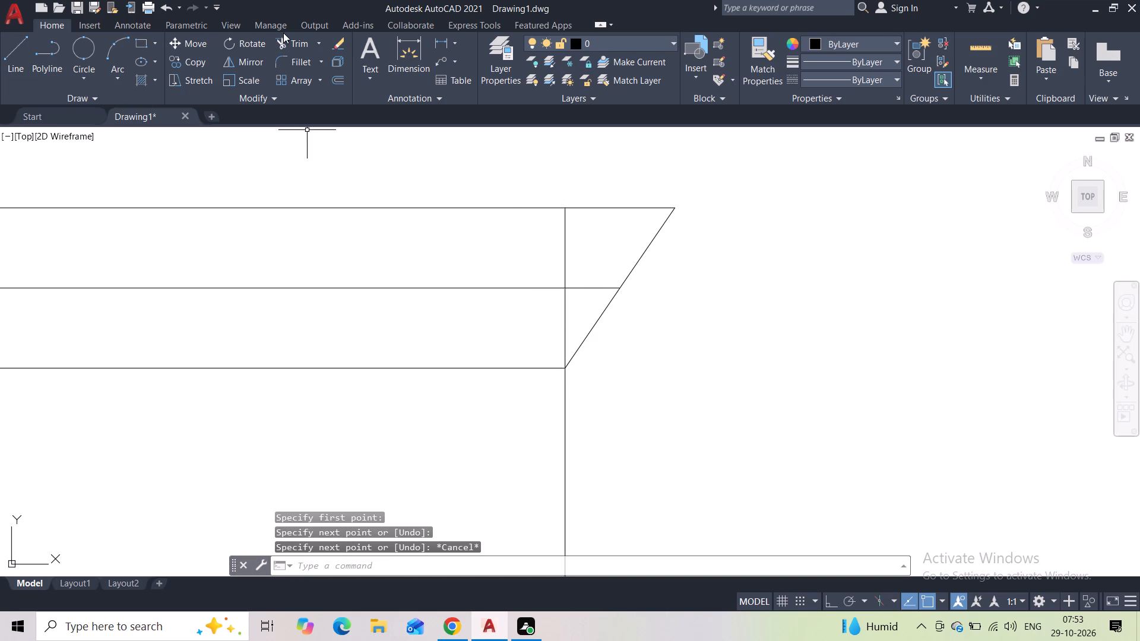
Trim away the vertical wall line segments inside the top moulding band at both its right and left ends.
{"action": "left_click", "coordinate": [283, 33]}
{"action": "left_click", "coordinate": [286, 47]}
{"action": "left_click_drag", "start_coordinate": [583, 253], "coordinate": [557, 253]}
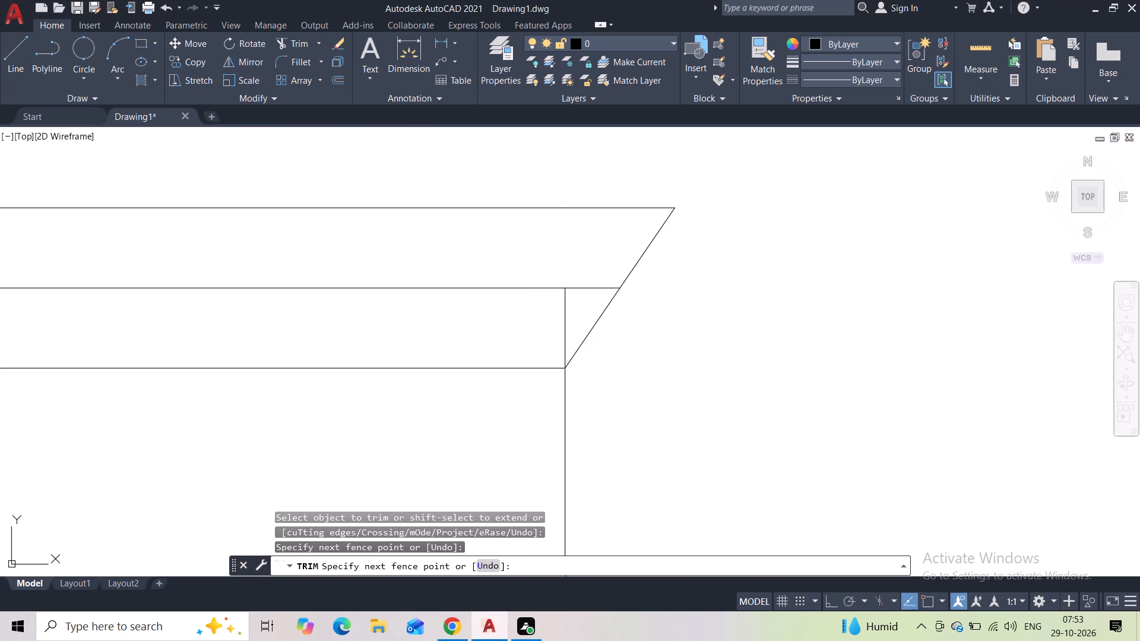
{"action": "left_click_drag", "start_coordinate": [588, 315], "coordinate": [534, 315]}
{"action": "scroll", "coordinate": [534, 315], "scroll_direction": "down", "scroll_amount": 5}
{"action": "scroll", "coordinate": [351, 376], "scroll_direction": "down", "scroll_amount": 2}
{"action": "middle_click_drag", "start_coordinate": [351, 376], "coordinate": [692, 323]}
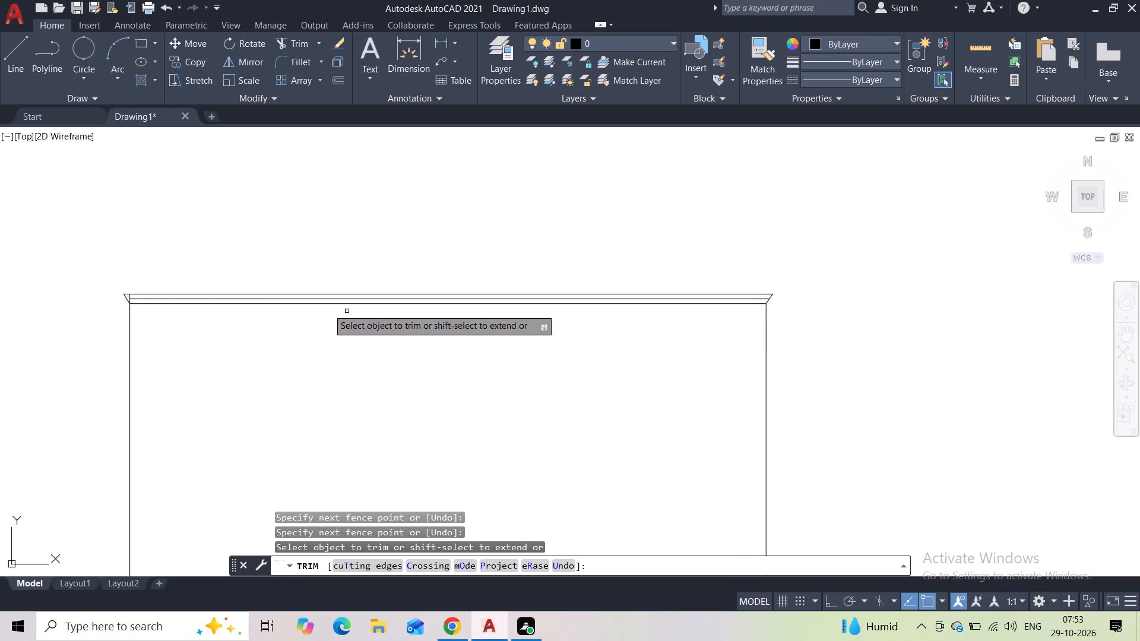
{"action": "scroll", "coordinate": [125, 300], "scroll_direction": "up", "scroll_amount": 8}
{"action": "left_click_drag", "start_coordinate": [260, 293], "coordinate": [243, 293]}
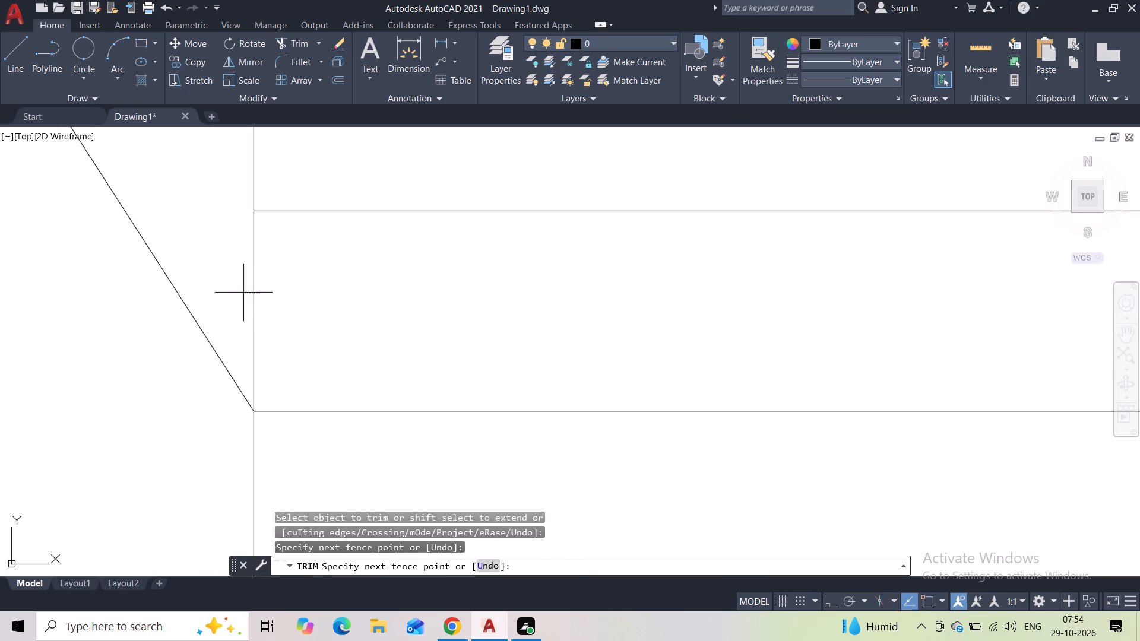
{"action": "left_click_drag", "start_coordinate": [243, 293], "coordinate": [243, 292]}
{"action": "left_click_drag", "start_coordinate": [267, 184], "coordinate": [210, 174]}
{"action": "key", "text": "Escape"}
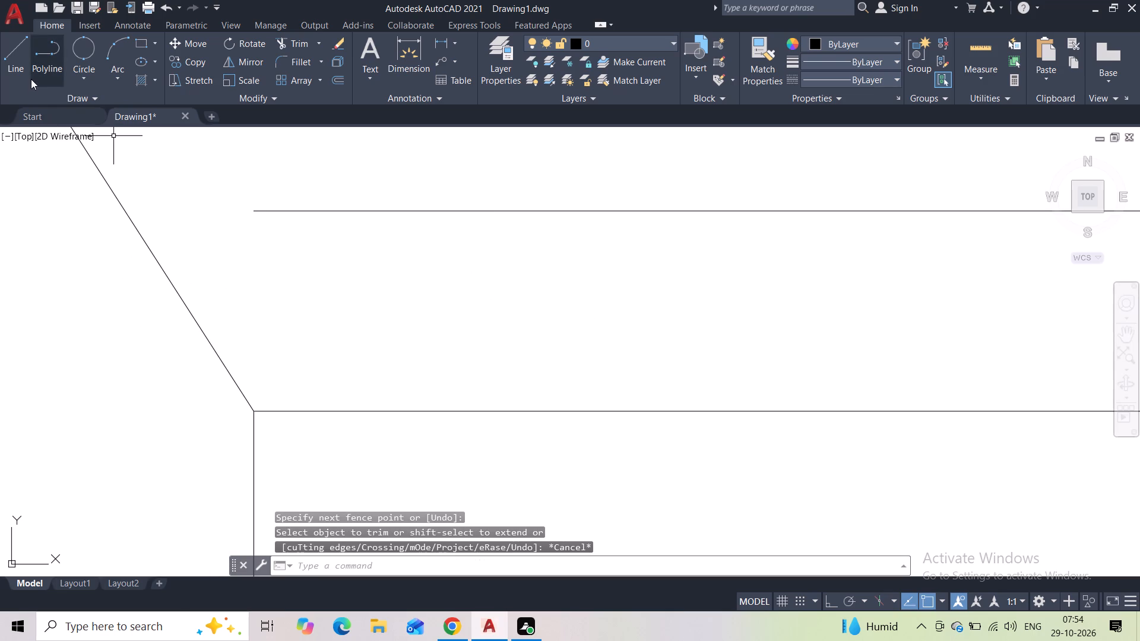
Draw a short horizontal line from the left end of the top moulding's middle line to its left slanted edge.
{"action": "left_click", "coordinate": [14, 61]}
{"action": "left_click", "coordinate": [252, 213]}
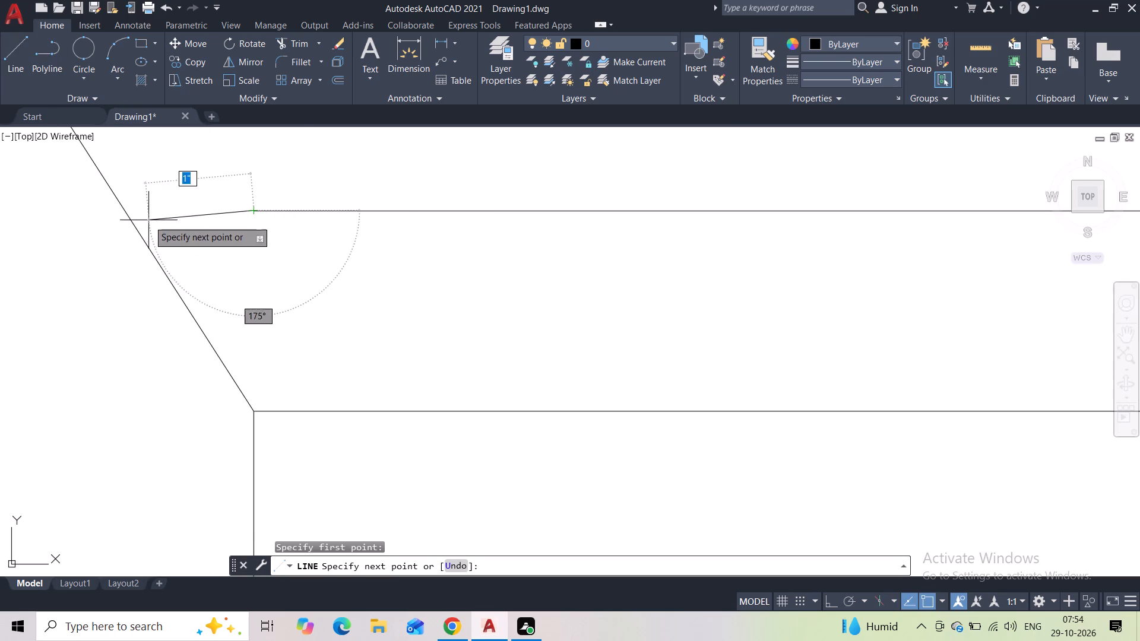
{"action": "left_click", "coordinate": [126, 207]}
{"action": "key", "text": "Escape"}
Copy the middle storey's three arched openings into the empty space beside the top storey, outside the building's right wall.
{"action": "scroll", "coordinate": [189, 190], "scroll_direction": "down", "scroll_amount": 2}
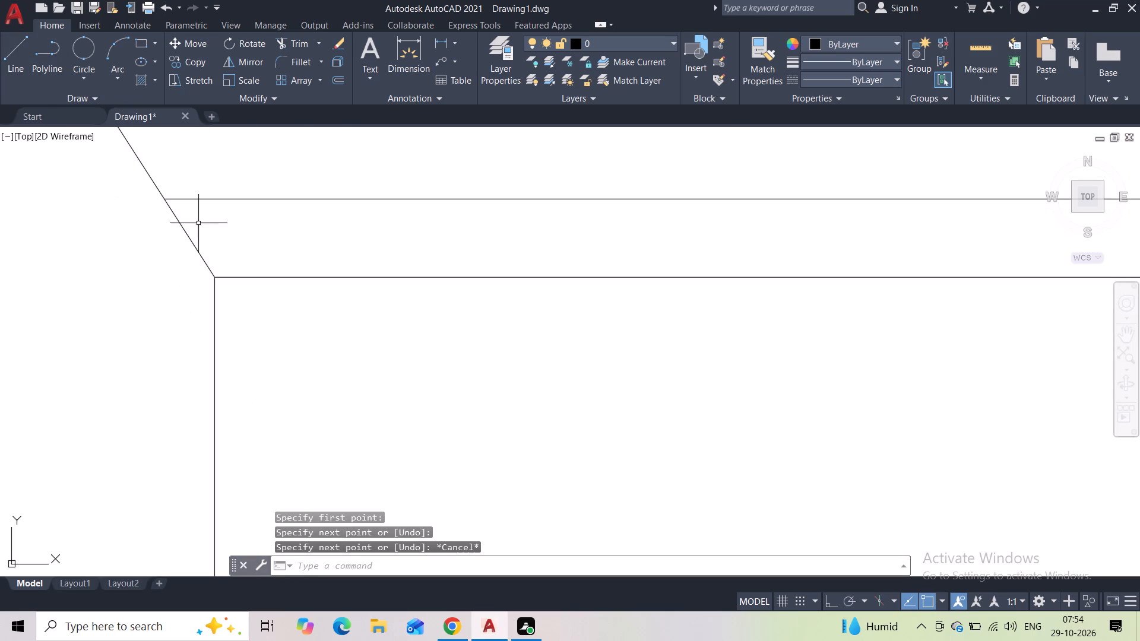
{"action": "scroll", "coordinate": [458, 526], "scroll_direction": "down", "scroll_amount": 5}
{"action": "middle_click_drag", "start_coordinate": [483, 526], "coordinate": [349, 331]}
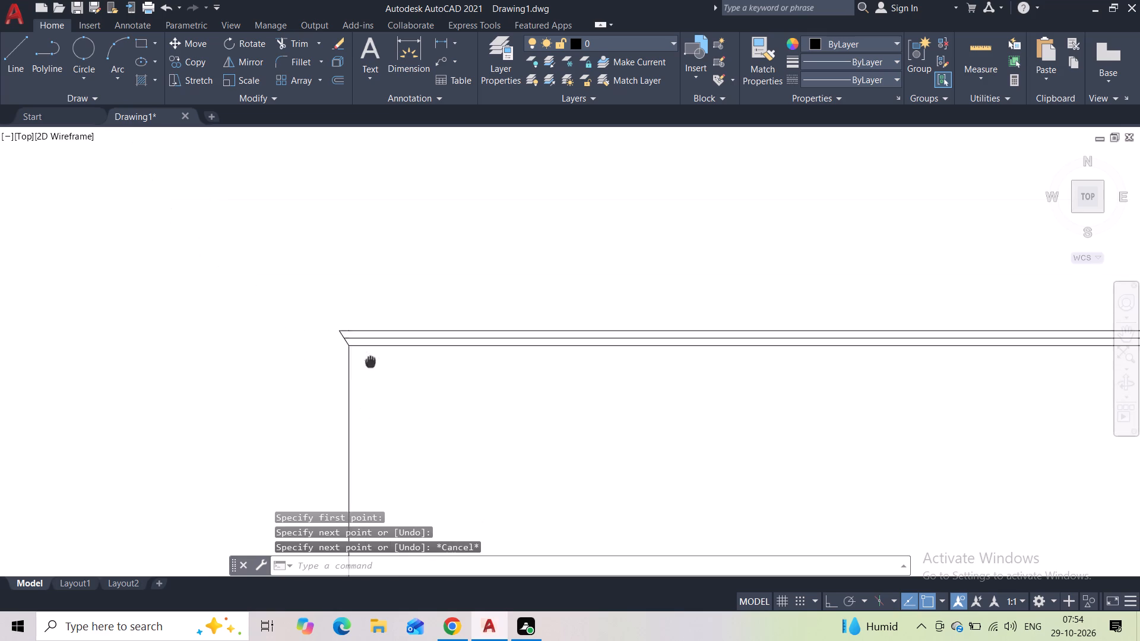
{"action": "middle_click_drag", "start_coordinate": [349, 331], "coordinate": [253, 223]}
{"action": "scroll", "coordinate": [319, 311], "scroll_direction": "down", "scroll_amount": 2}
{"action": "middle_click_drag", "start_coordinate": [360, 411], "coordinate": [321, 323]}
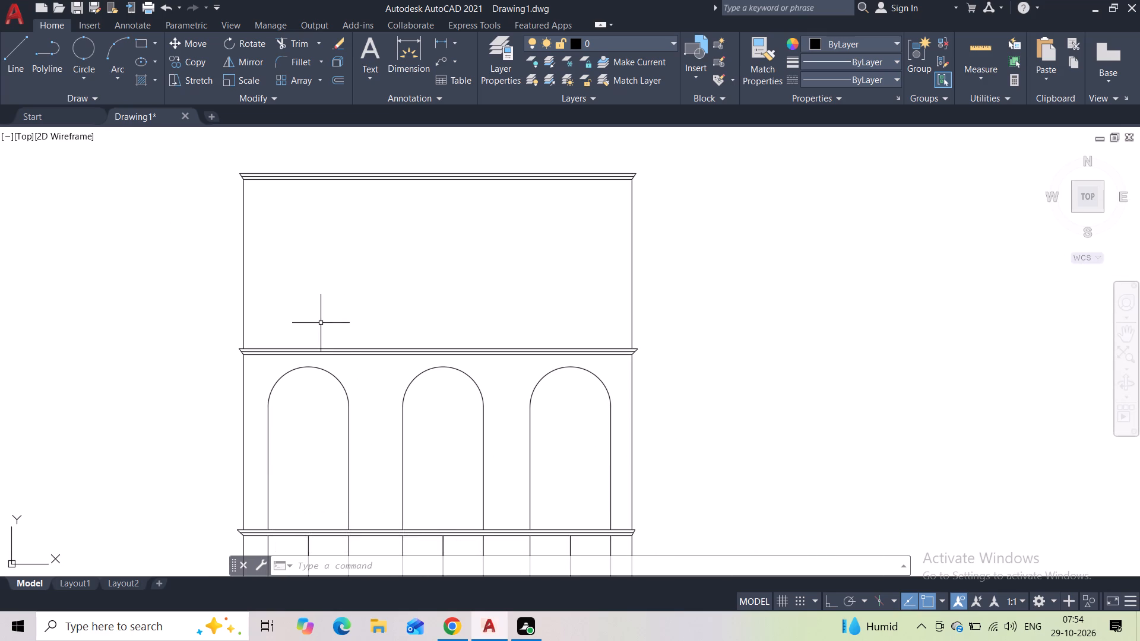
{"action": "left_click", "coordinate": [354, 376]}
{"action": "left_click", "coordinate": [264, 392]}
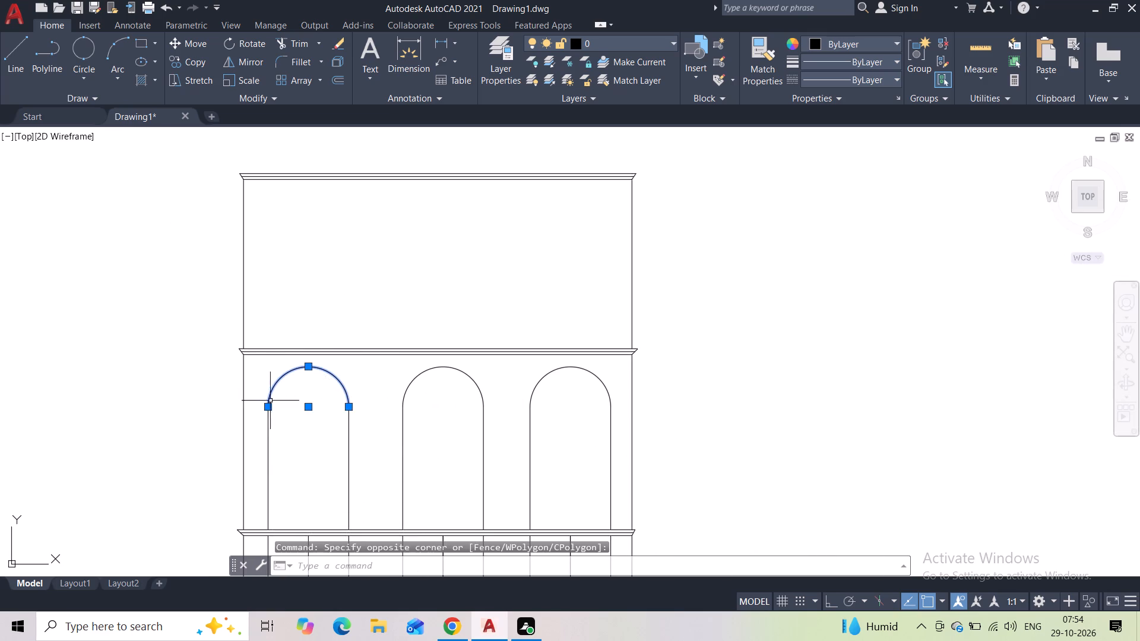
{"action": "left_click", "coordinate": [493, 379]}
{"action": "left_click", "coordinate": [393, 424]}
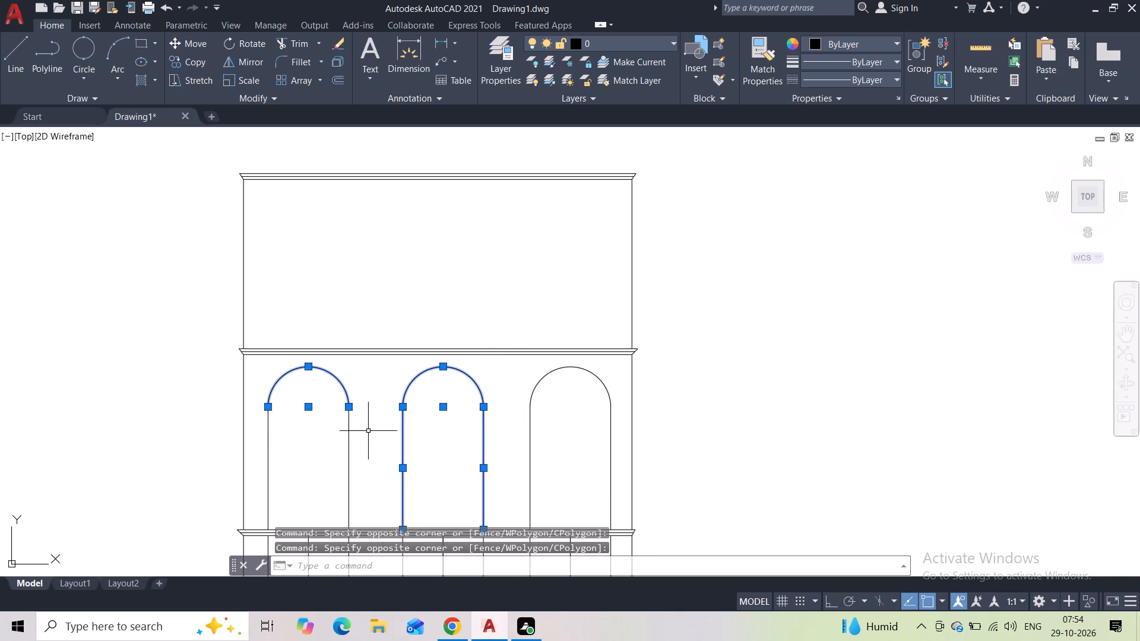
{"action": "left_click", "coordinate": [349, 417]}
{"action": "left_click", "coordinate": [269, 446]}
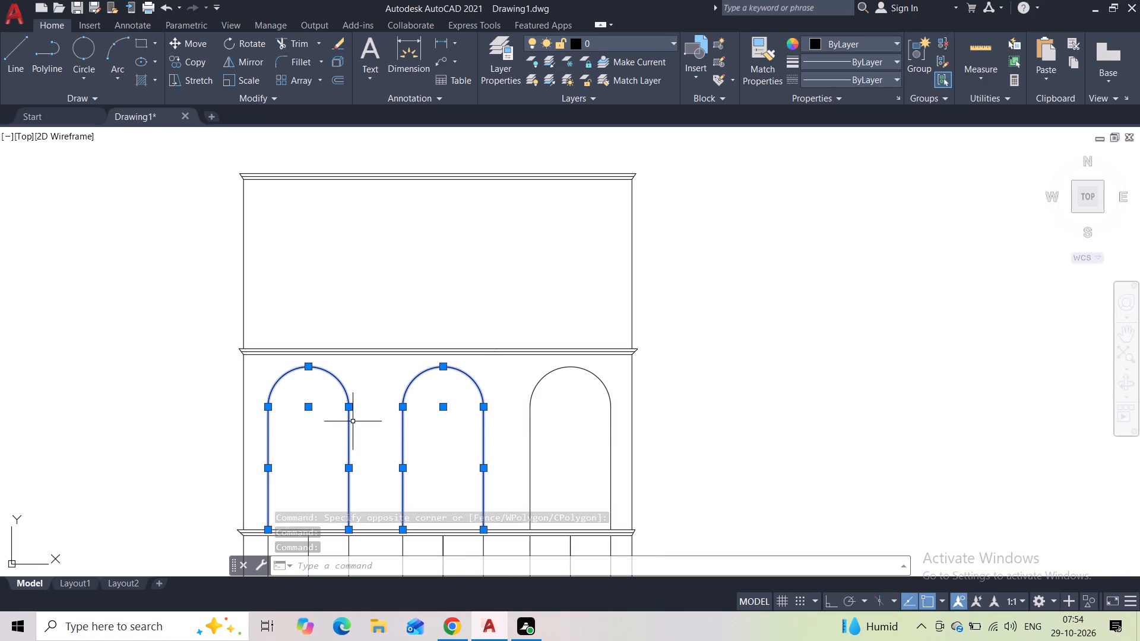
{"action": "left_click", "coordinate": [614, 388]}
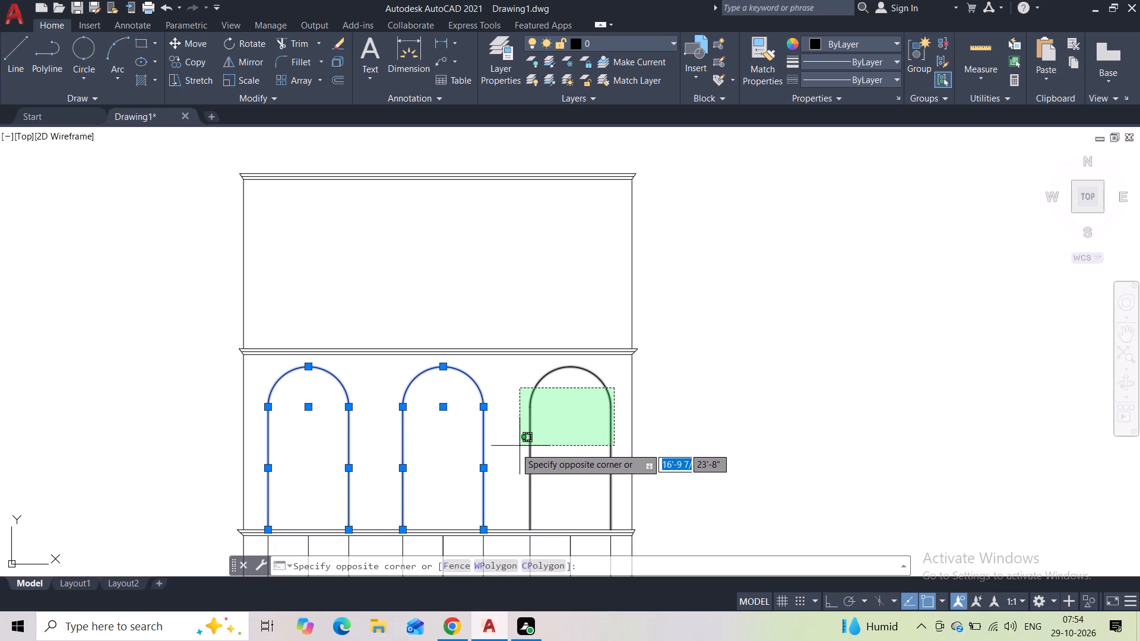
{"action": "left_click", "coordinate": [509, 449]}
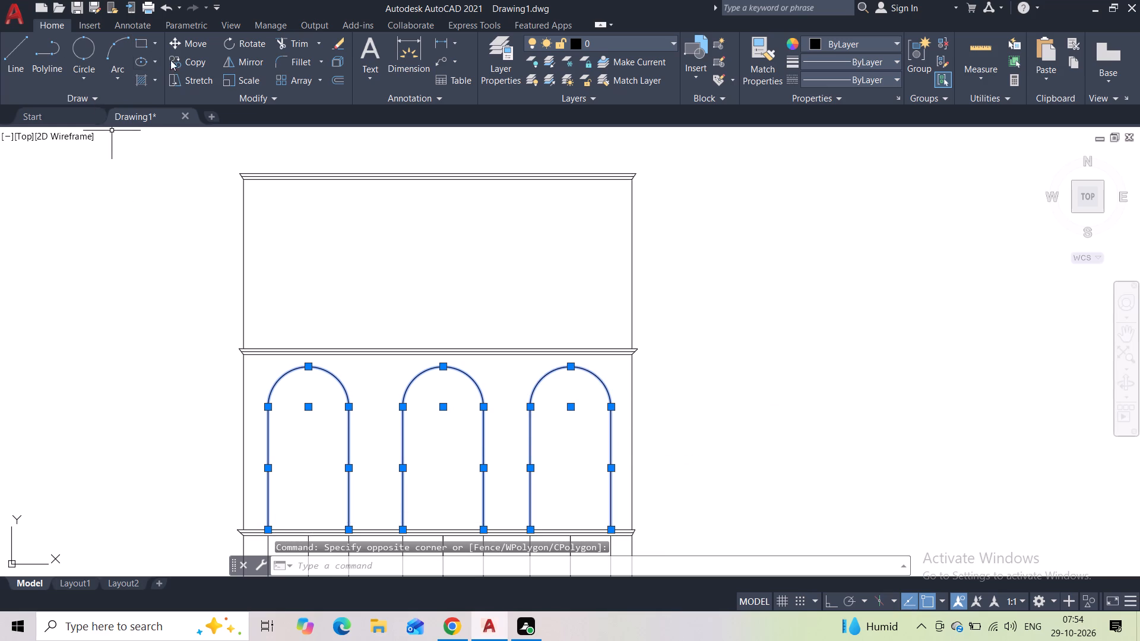
{"action": "left_click", "coordinate": [185, 59]}
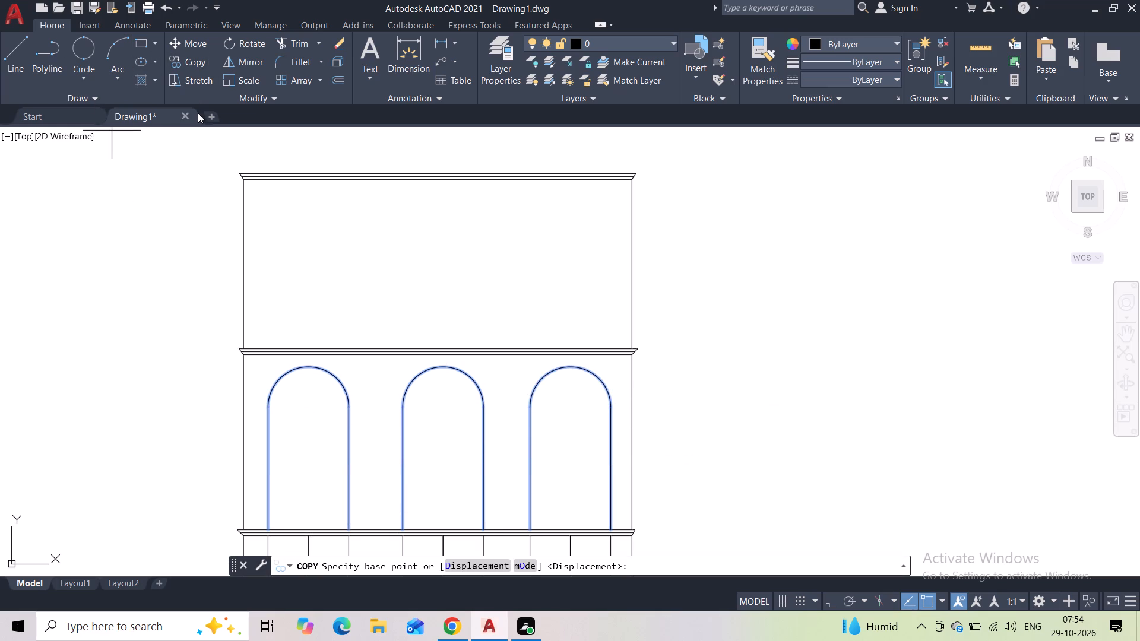
{"action": "middle_click_drag", "start_coordinate": [442, 423], "coordinate": [413, 282]}
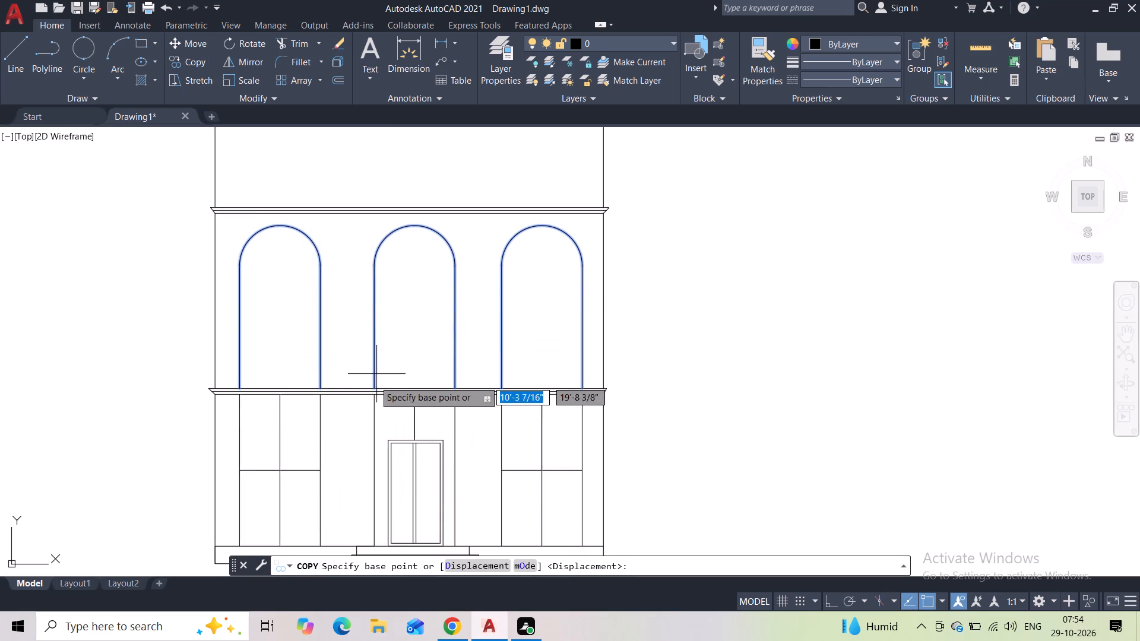
{"action": "left_click", "coordinate": [374, 383]}
{"action": "middle_click_drag", "start_coordinate": [382, 205], "coordinate": [373, 360]}
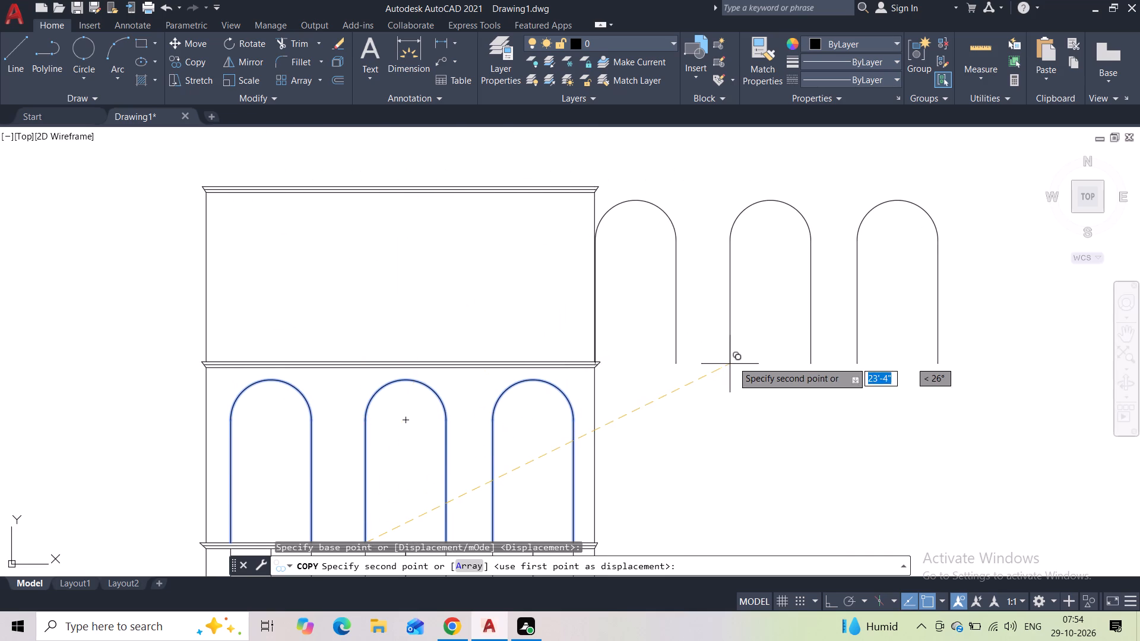
{"action": "left_click", "coordinate": [750, 357]}
{"action": "key", "text": "Escape"}
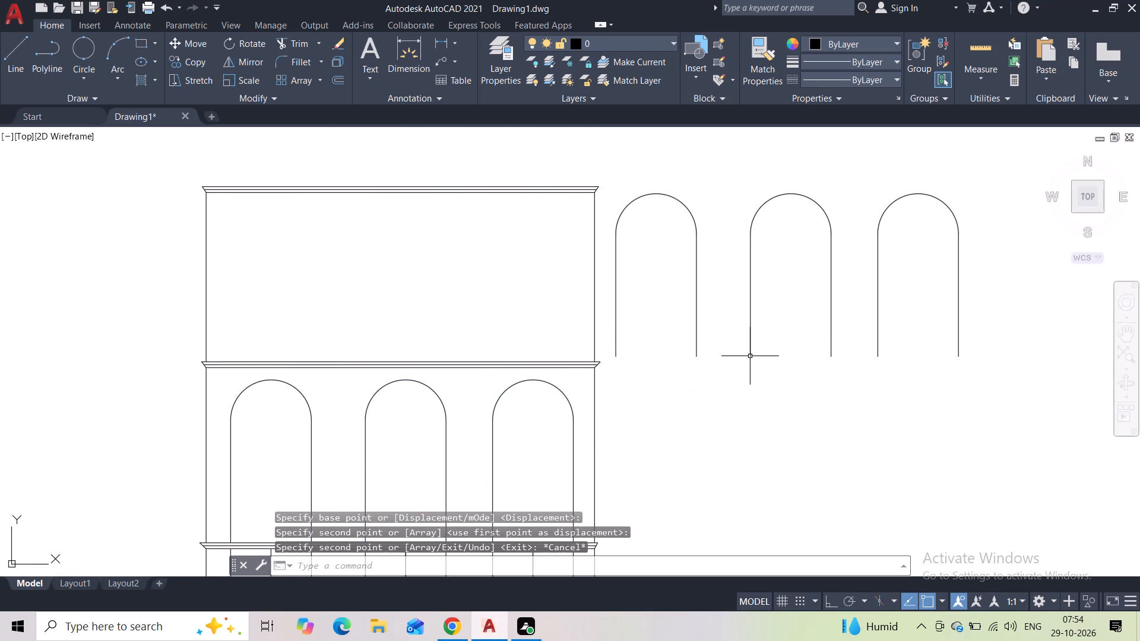
Draw horizontal lines at one level across the lower part of the copied arches, one through the left arch and one spanning the other two.
{"action": "left_click", "coordinate": [17, 67]}
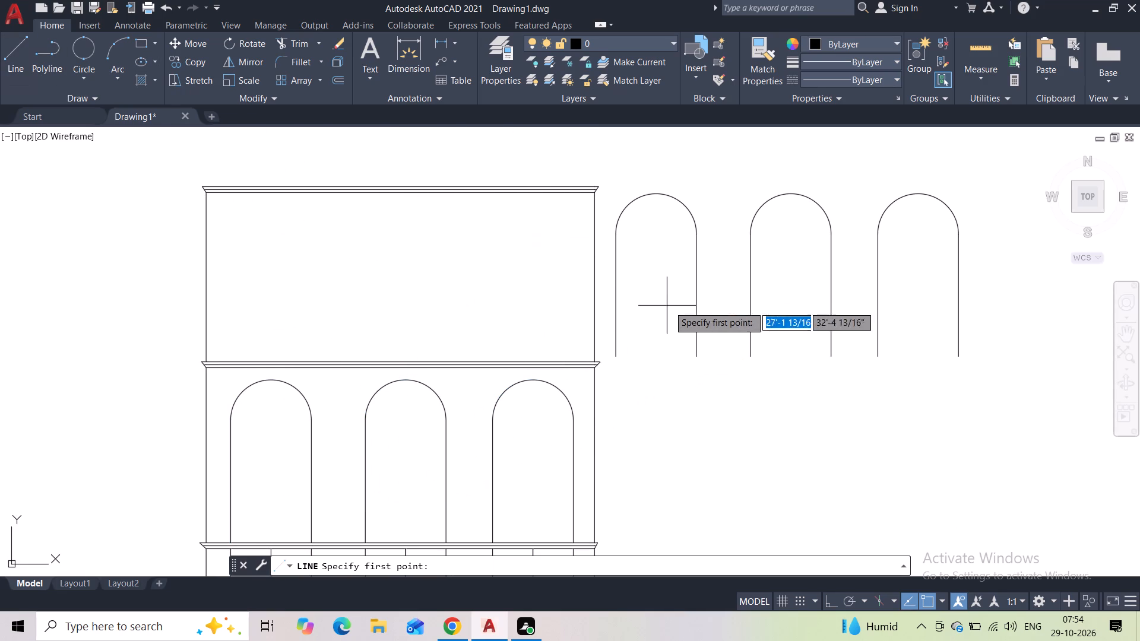
{"action": "left_click", "coordinate": [613, 304]}
{"action": "left_click", "coordinate": [695, 300]}
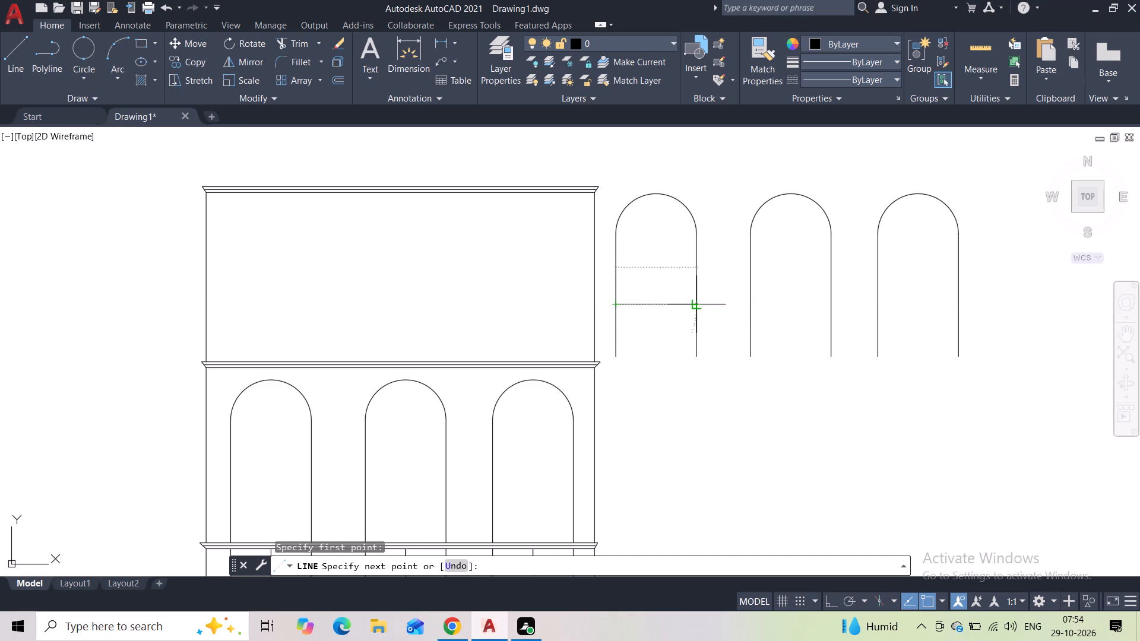
{"action": "key", "text": "Escape"}
{"action": "key", "text": "space"}
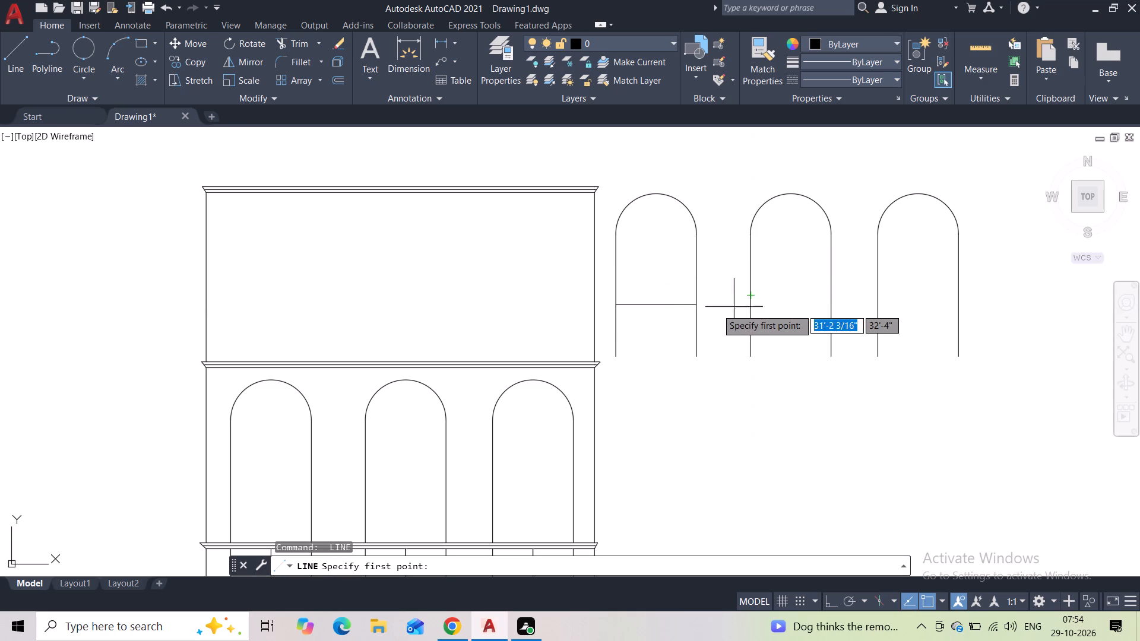
{"action": "left_click", "coordinate": [749, 304]}
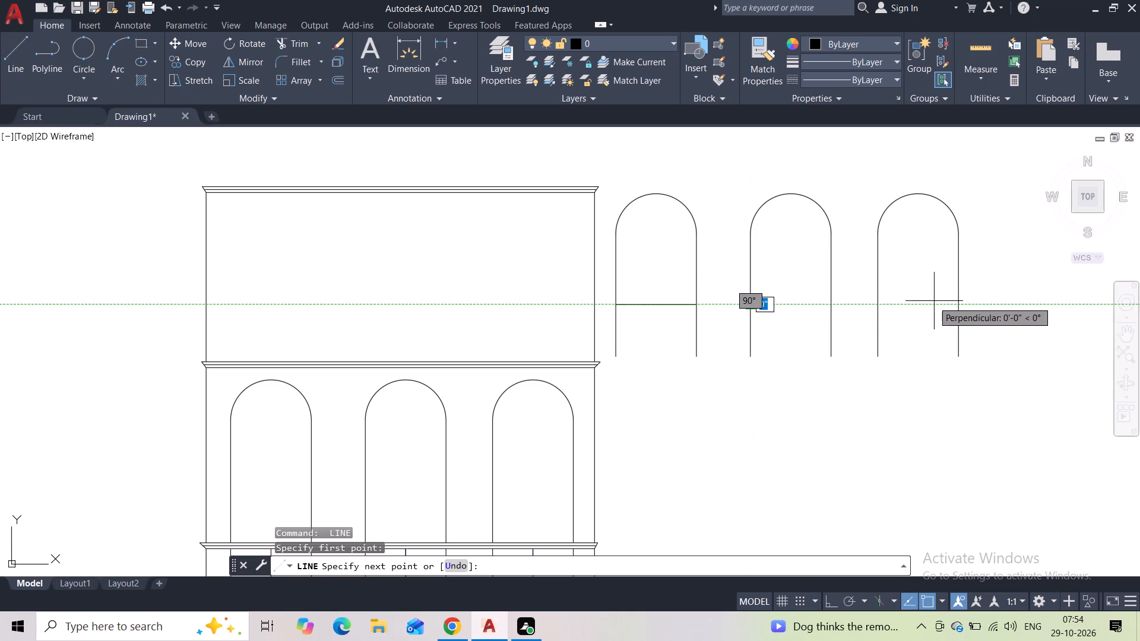
{"action": "left_click", "coordinate": [957, 301]}
{"action": "key", "text": "Escape"}
Trim the copied arches' legs below the horizontal lines and the line segment between the middle and right arches.
{"action": "left_click", "coordinate": [302, 45]}
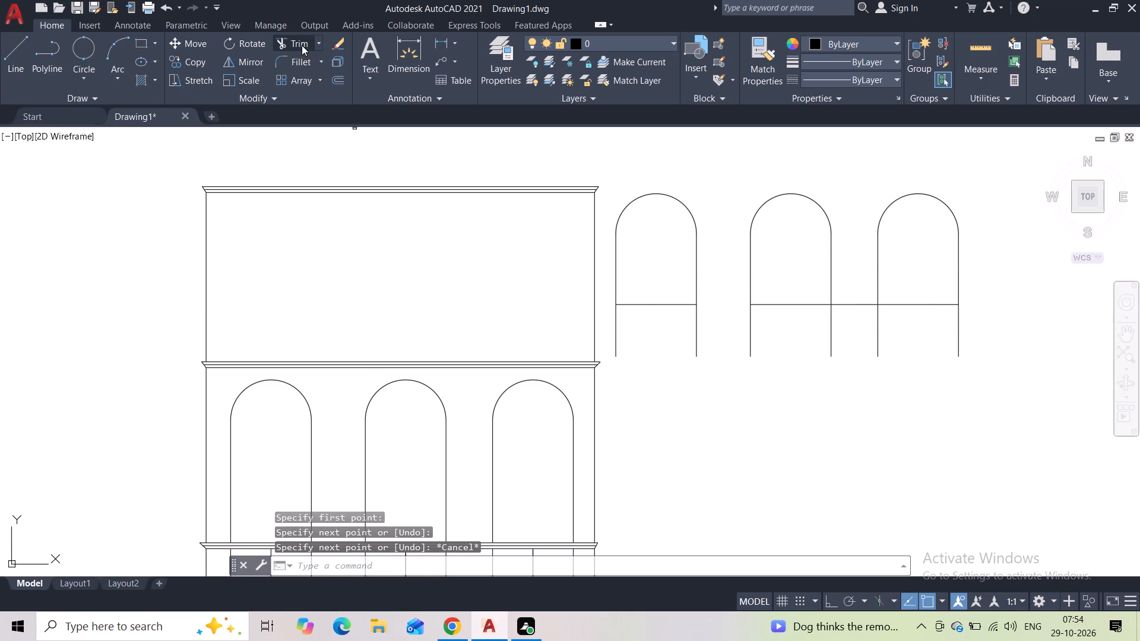
{"action": "left_click_drag", "start_coordinate": [842, 292], "coordinate": [980, 331]}
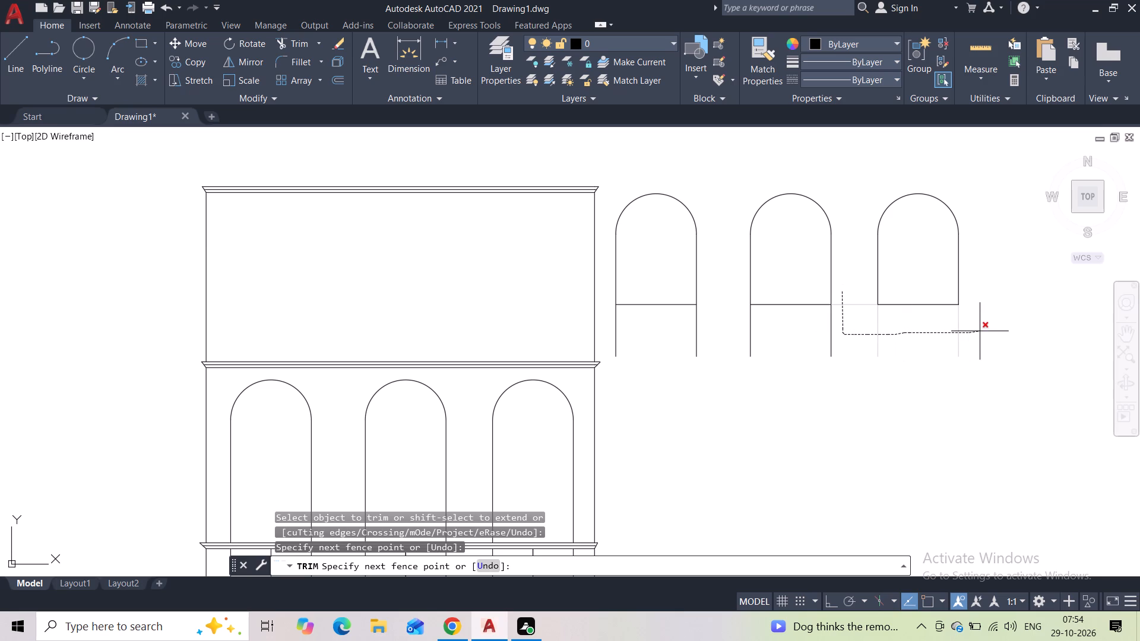
{"action": "left_click_drag", "start_coordinate": [980, 331], "coordinate": [611, 332]}
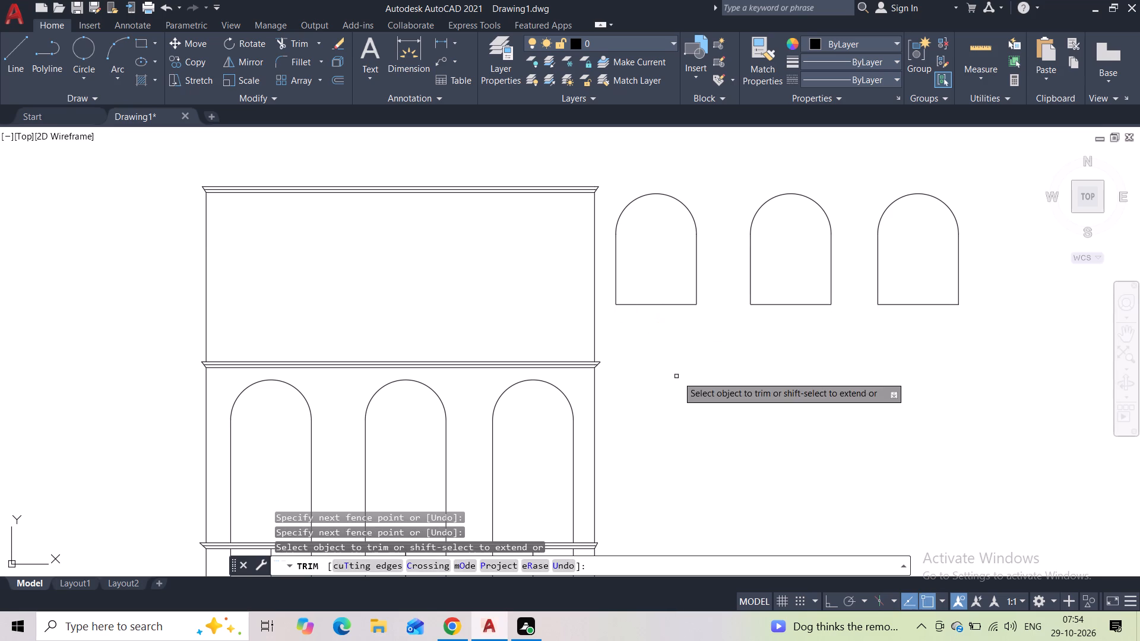
{"action": "key", "text": "Escape"}
Move the three shortened arched windows into the top storey, aligned above the middle storey's arches, using the middle arch's centre as base point.
{"action": "left_click", "coordinate": [971, 204]}
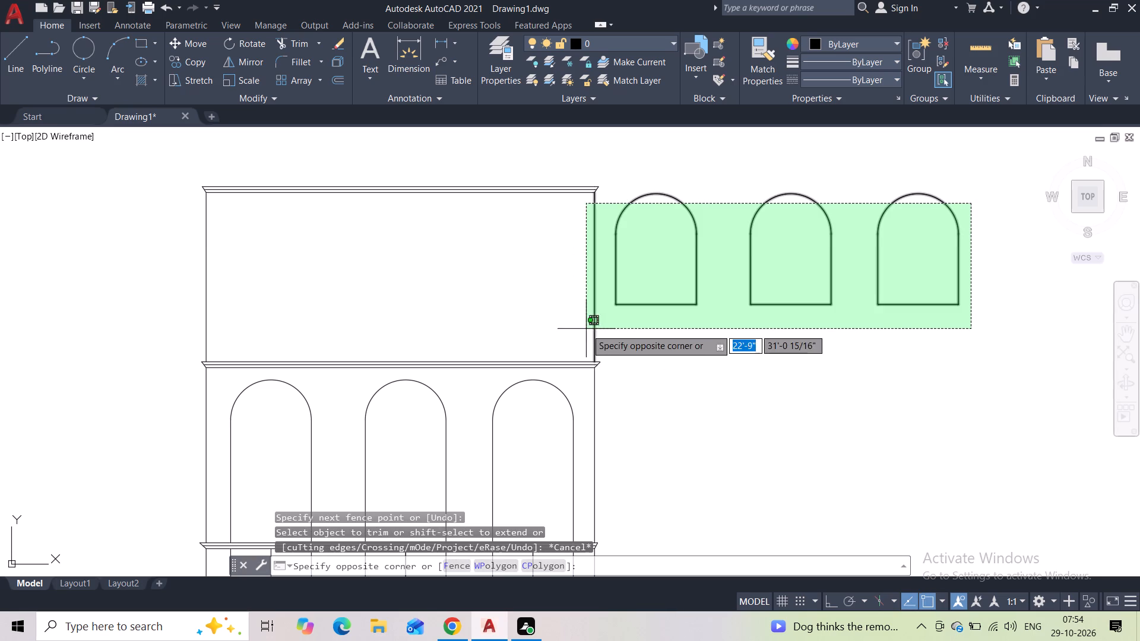
{"action": "left_click", "coordinate": [603, 321]}
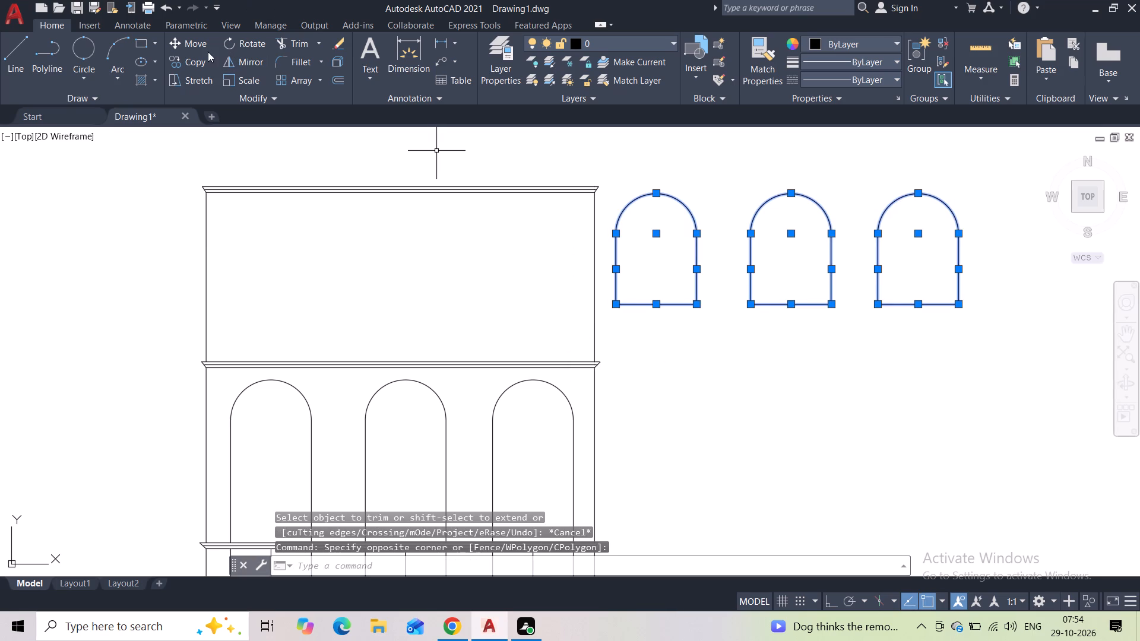
{"action": "left_click", "coordinate": [201, 44]}
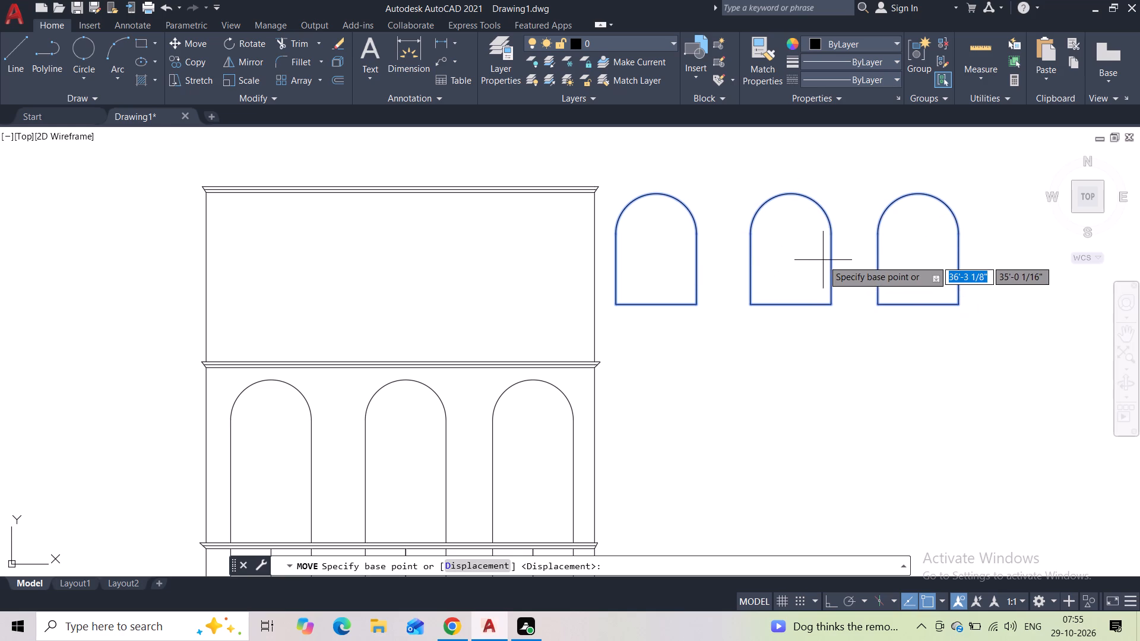
{"action": "left_click", "coordinate": [793, 238]}
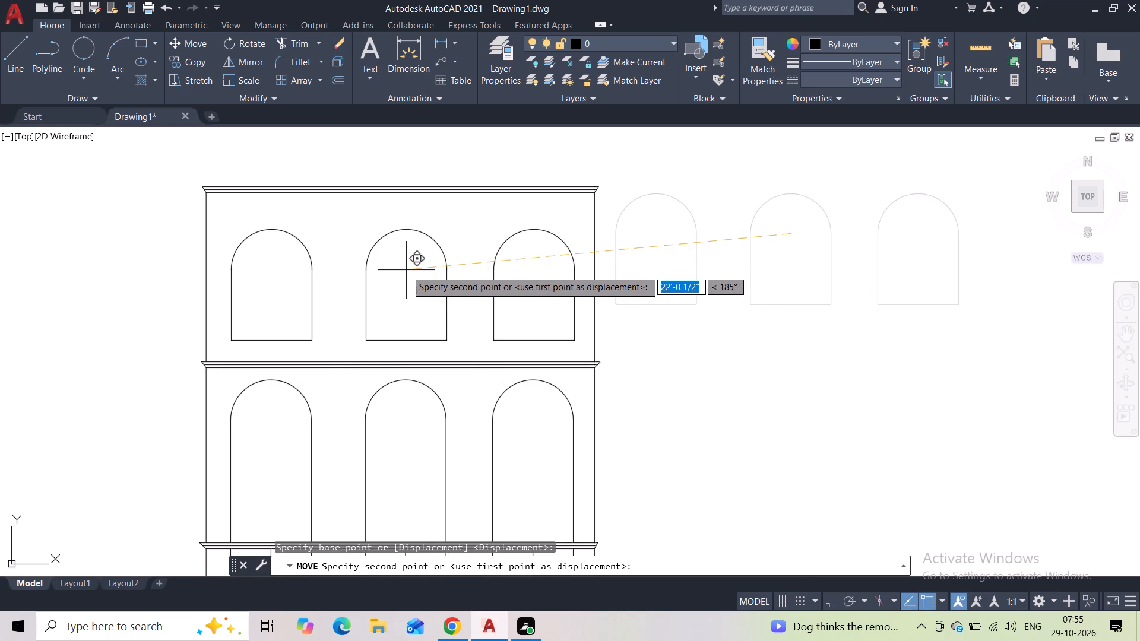
{"action": "left_click", "coordinate": [406, 270]}
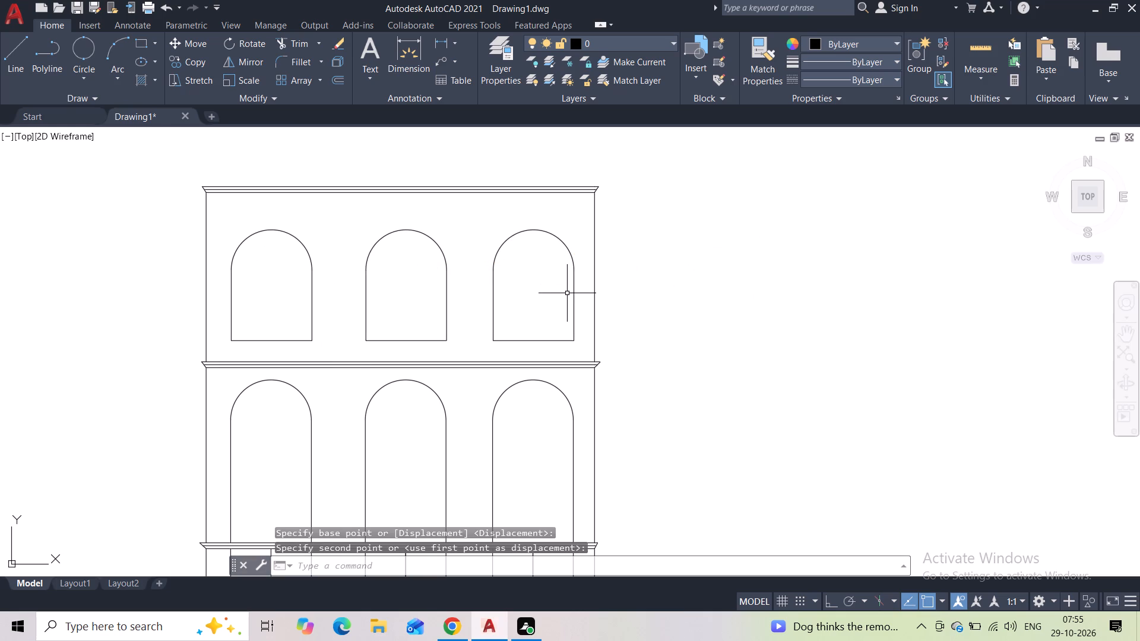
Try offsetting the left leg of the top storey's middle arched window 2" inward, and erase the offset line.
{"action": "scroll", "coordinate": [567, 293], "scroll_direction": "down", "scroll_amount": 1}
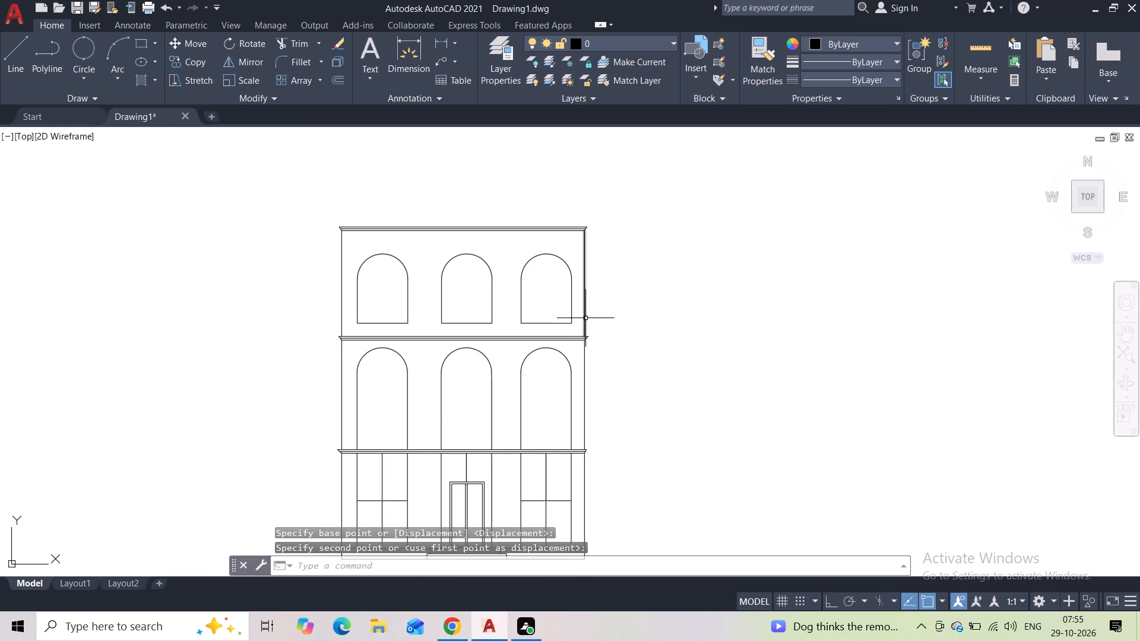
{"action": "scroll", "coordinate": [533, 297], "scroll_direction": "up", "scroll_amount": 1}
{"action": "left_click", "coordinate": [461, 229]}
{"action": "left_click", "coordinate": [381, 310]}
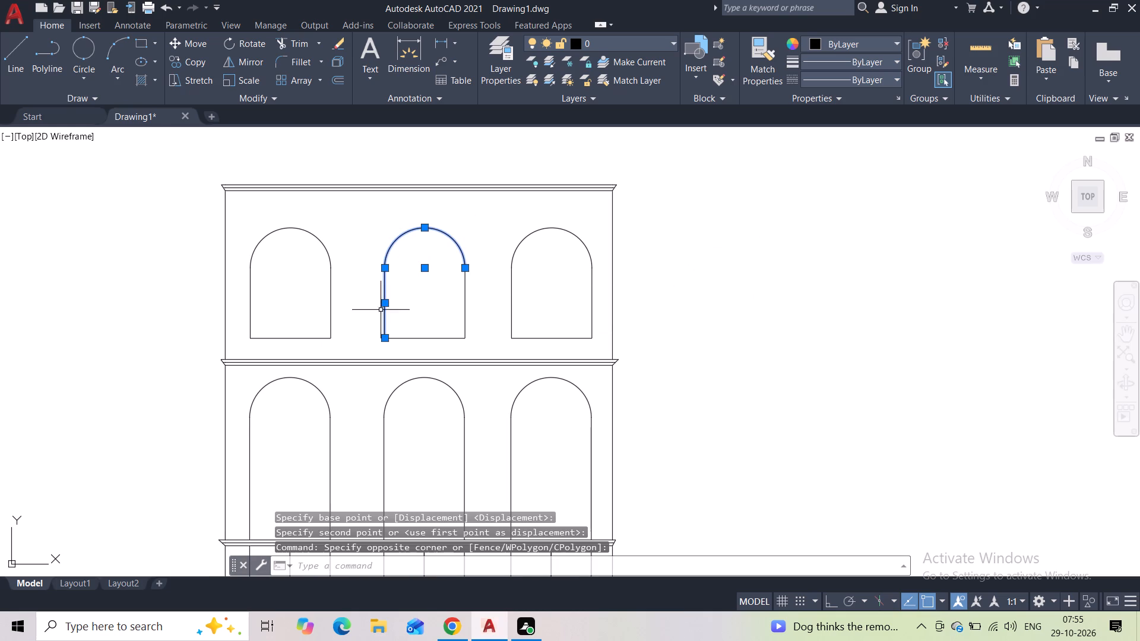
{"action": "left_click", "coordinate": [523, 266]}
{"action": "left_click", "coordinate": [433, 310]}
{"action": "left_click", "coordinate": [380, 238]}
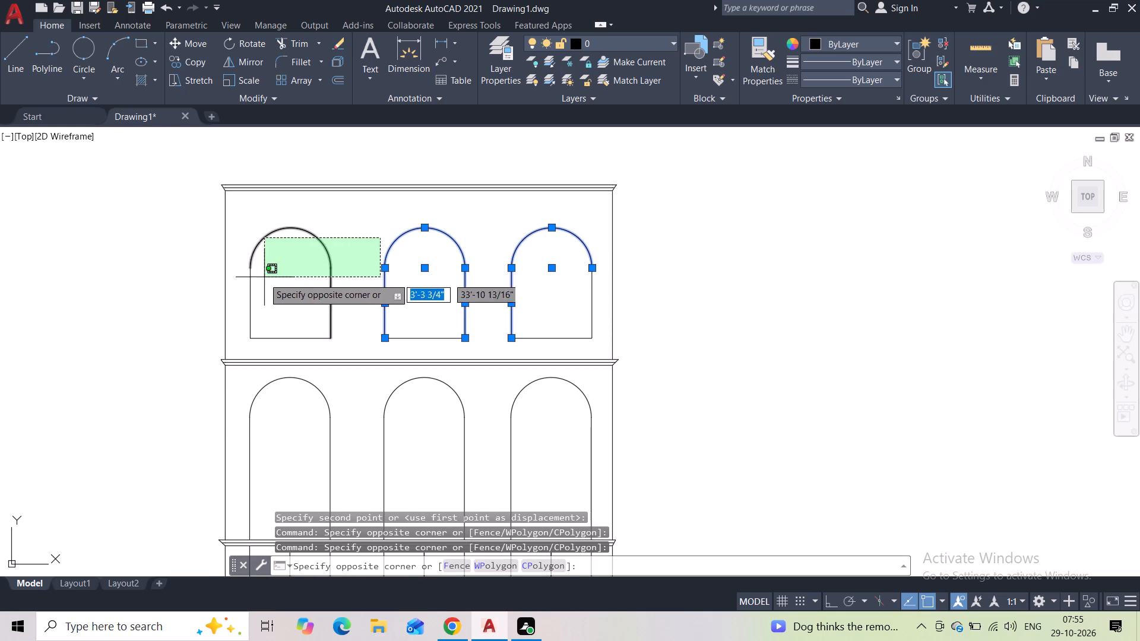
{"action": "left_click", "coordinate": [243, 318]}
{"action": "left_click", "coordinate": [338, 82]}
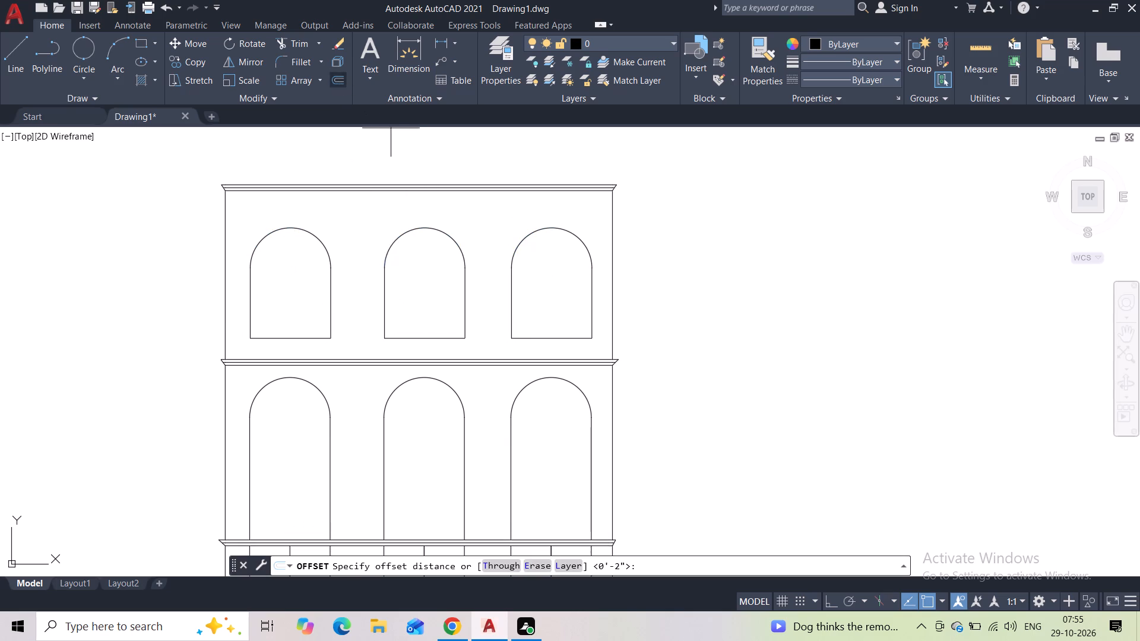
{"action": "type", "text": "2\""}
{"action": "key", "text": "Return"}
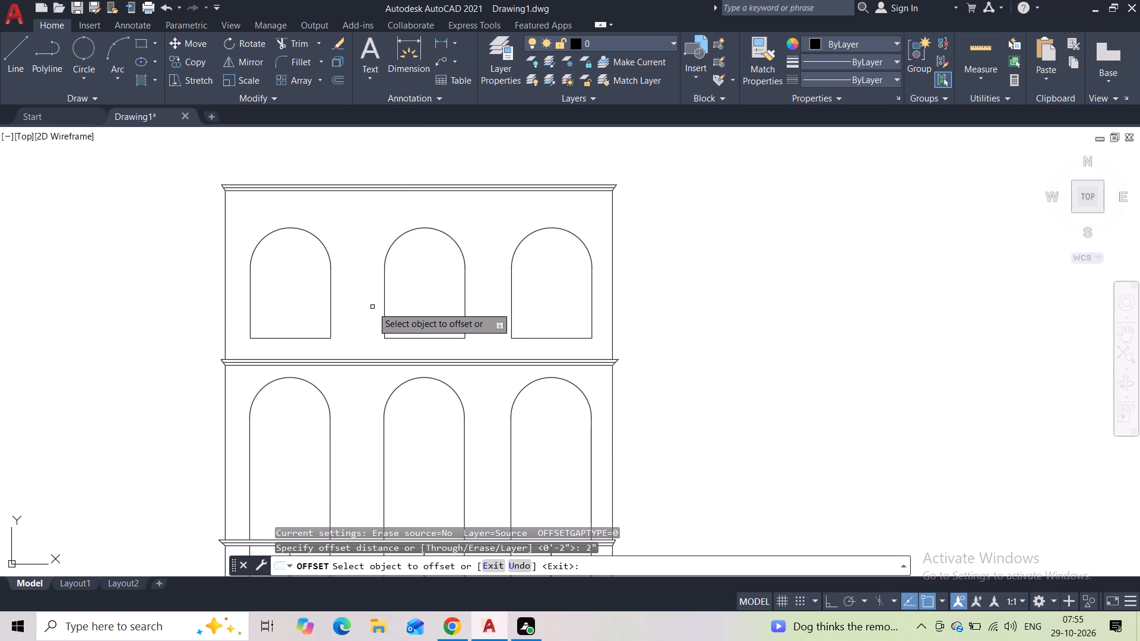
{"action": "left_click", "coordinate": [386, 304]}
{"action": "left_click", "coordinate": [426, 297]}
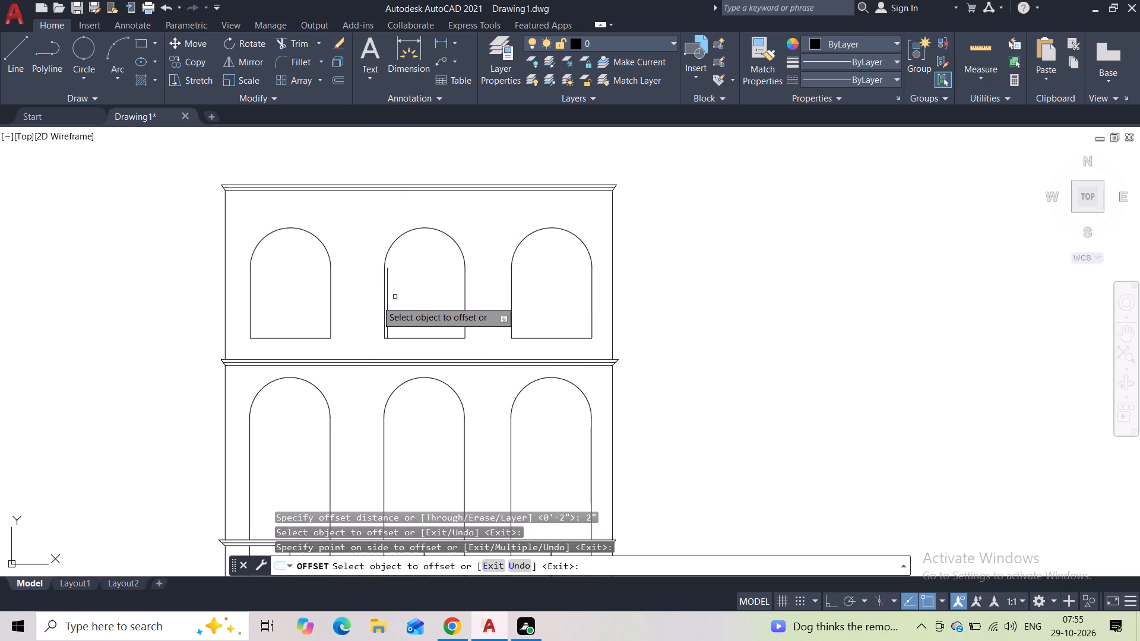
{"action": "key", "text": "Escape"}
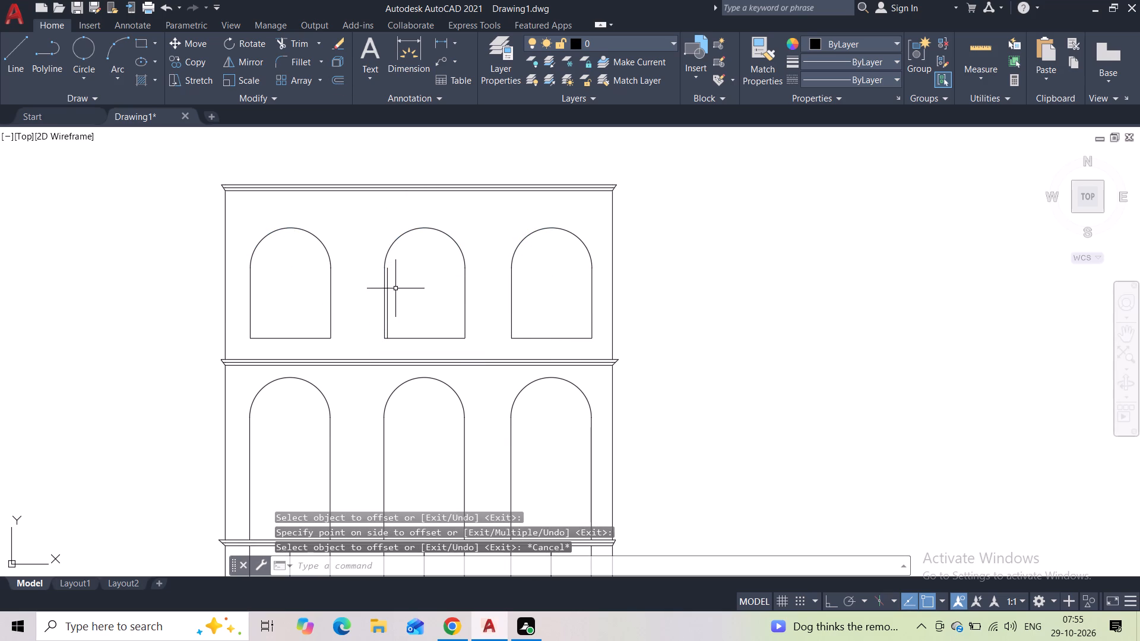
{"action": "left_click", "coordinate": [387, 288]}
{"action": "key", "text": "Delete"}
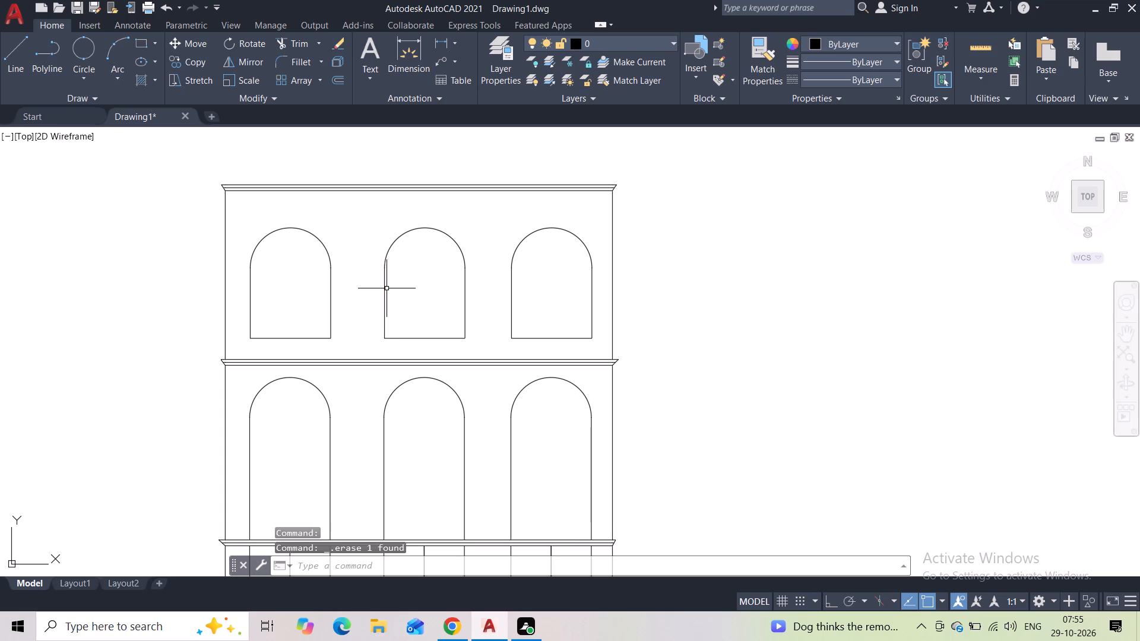
Join the arcs, legs and sill lines of the top storey's three arched windows into closed polylines.
{"action": "left_click", "coordinate": [579, 214]}
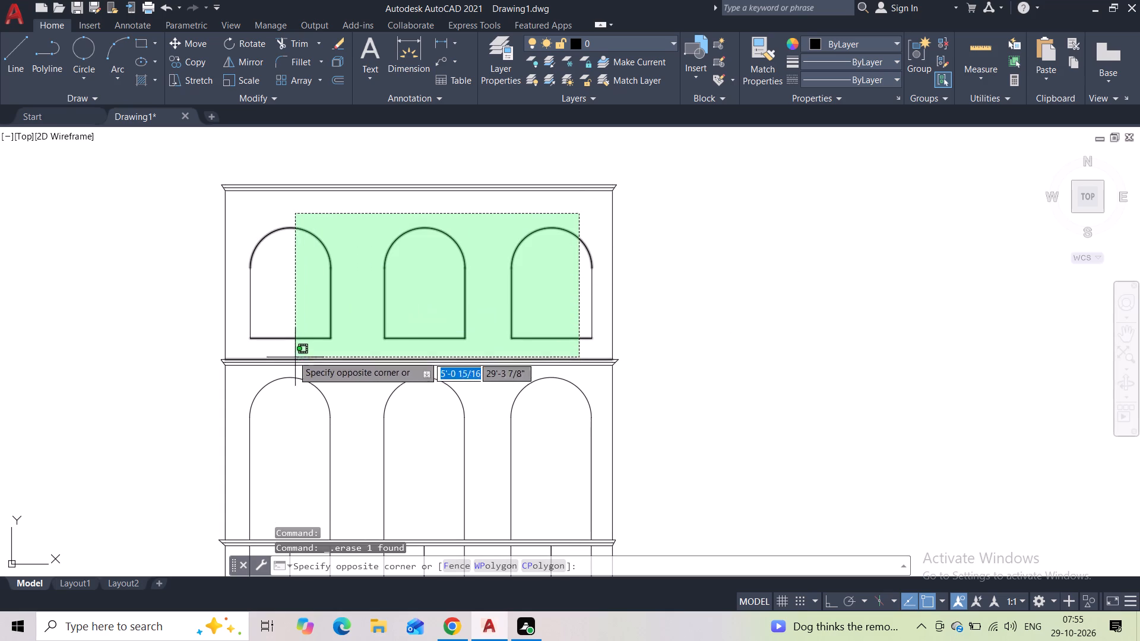
{"action": "left_click", "coordinate": [242, 344]}
{"action": "left_click", "coordinate": [594, 282]}
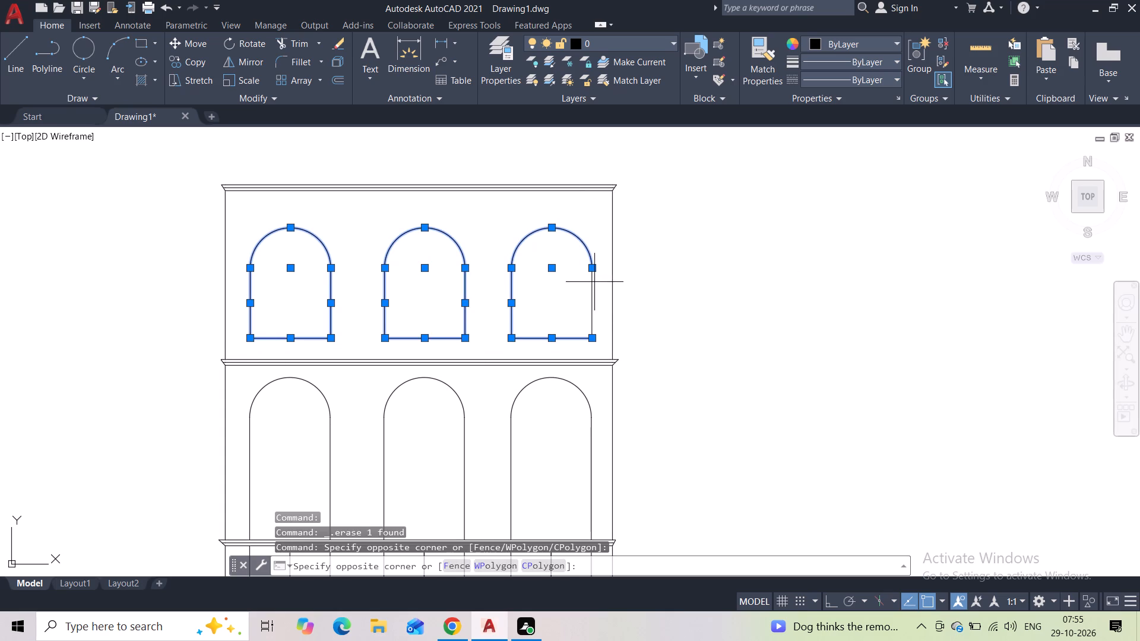
{"action": "left_click", "coordinate": [560, 306]}
{"action": "key", "text": "j"}
{"action": "key", "text": "Return"}
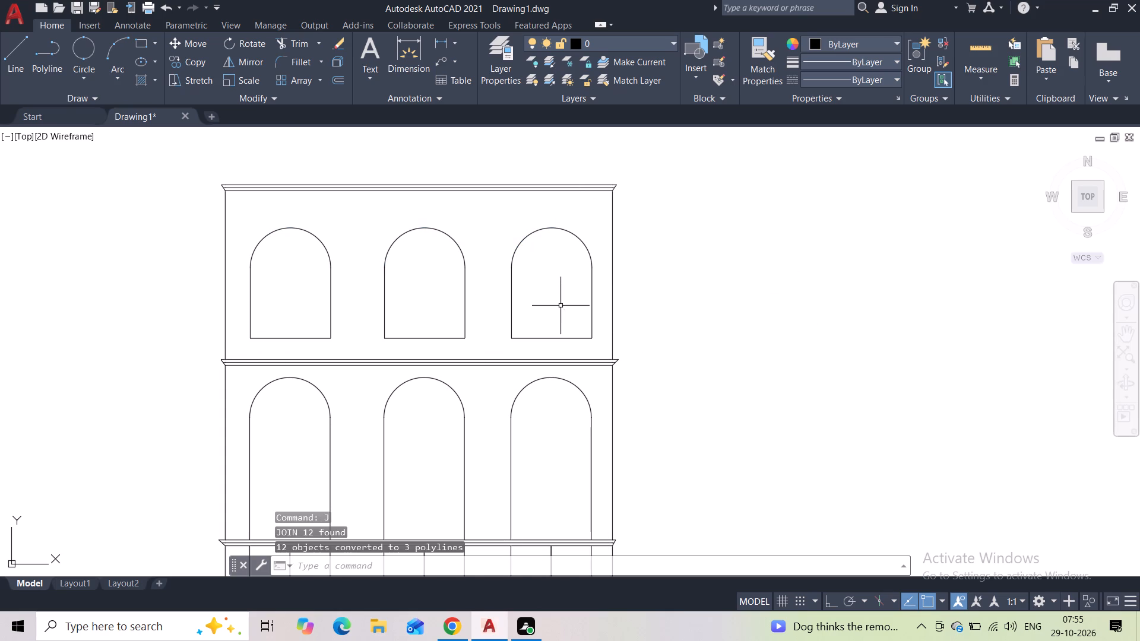
Offset the outlines of all three top-storey arched windows 4" outward to form frames.
{"action": "left_click", "coordinate": [581, 232]}
{"action": "left_click", "coordinate": [511, 286]}
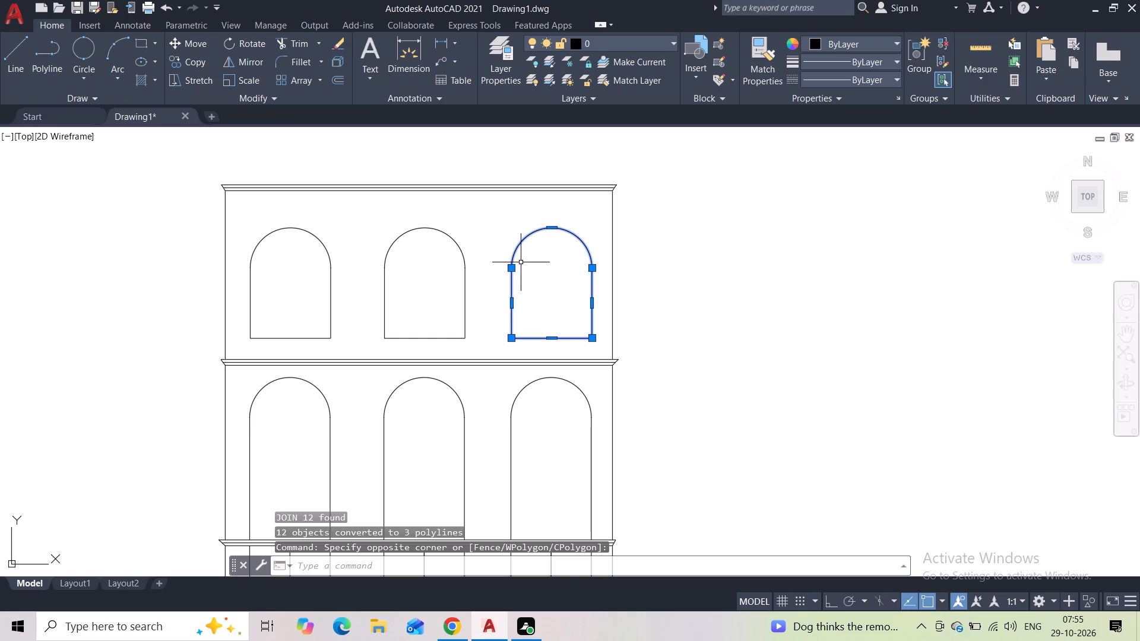
{"action": "left_click", "coordinate": [492, 237]}
{"action": "left_click", "coordinate": [264, 304]}
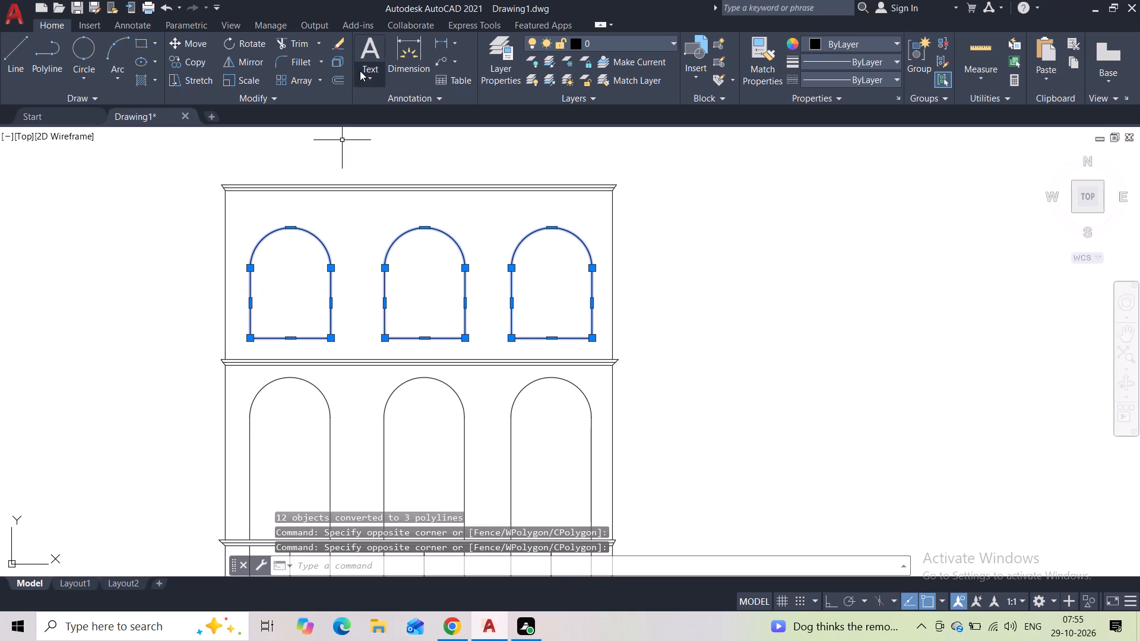
{"action": "left_click", "coordinate": [340, 83]}
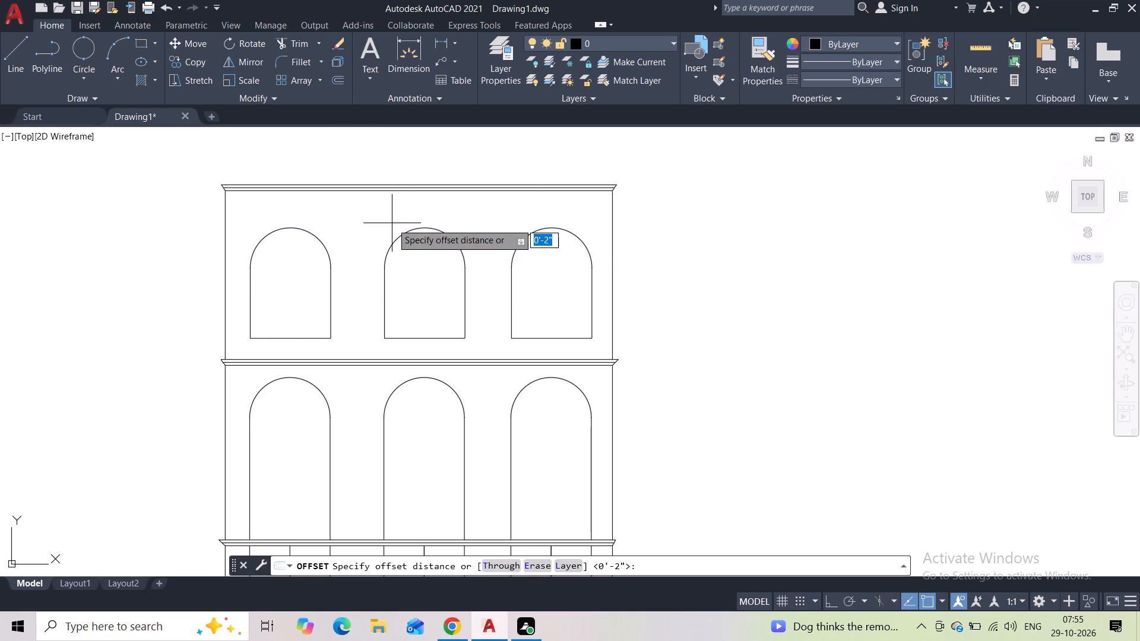
{"action": "type", "text": "4\""}
{"action": "key", "text": "Return"}
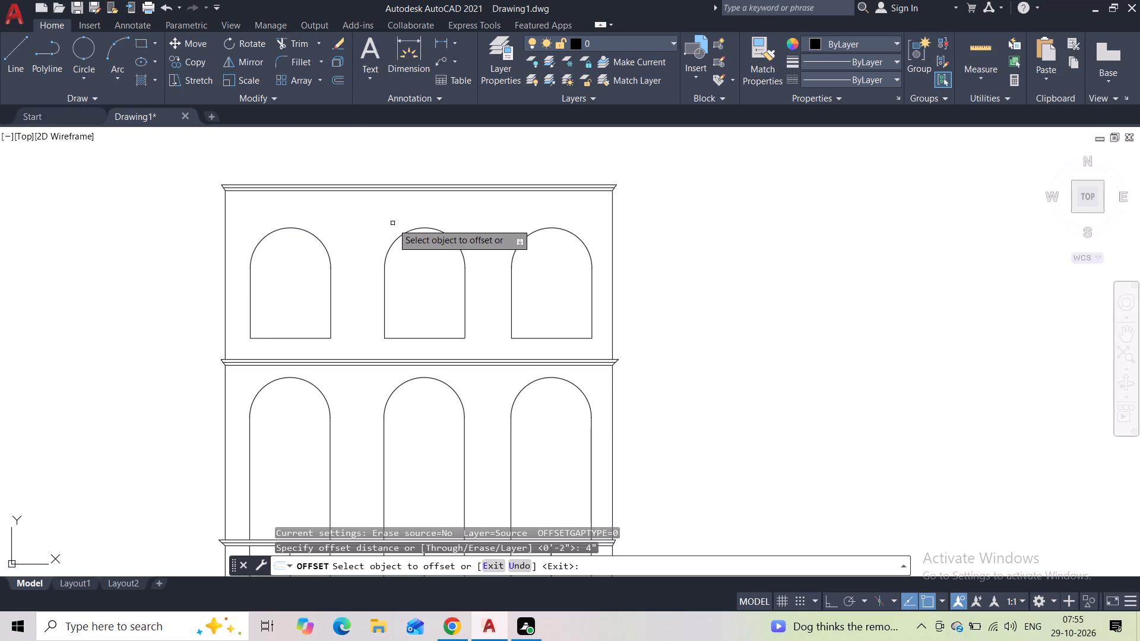
{"action": "left_click", "coordinate": [398, 234]}
{"action": "left_click", "coordinate": [400, 218]}
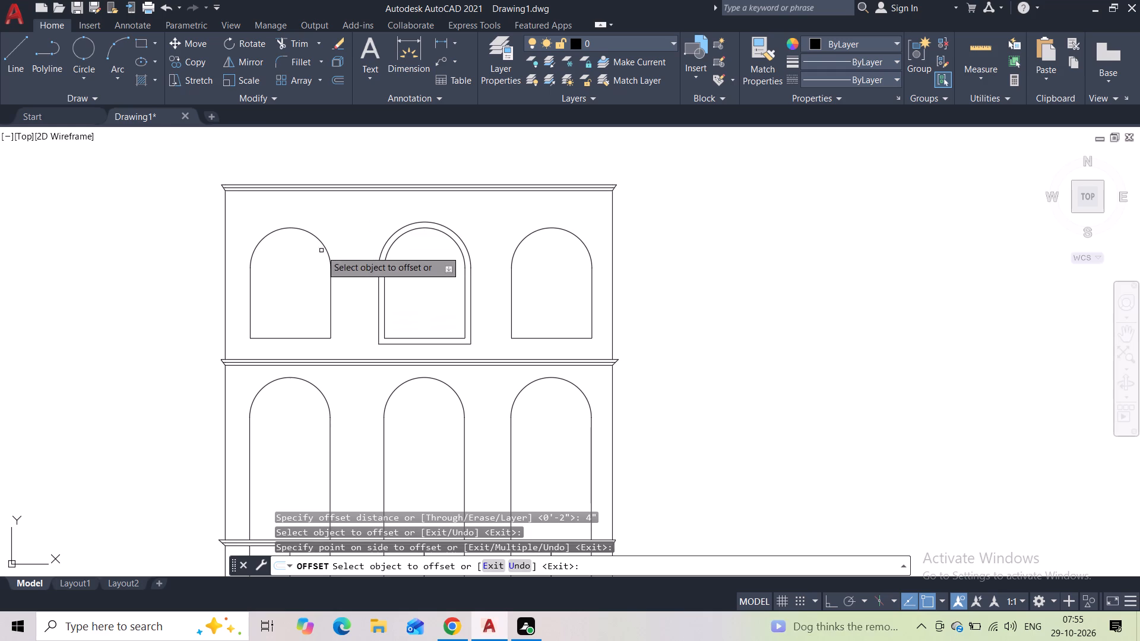
{"action": "left_click", "coordinate": [321, 242]}
{"action": "left_click", "coordinate": [334, 215]}
{"action": "left_click", "coordinate": [522, 239]}
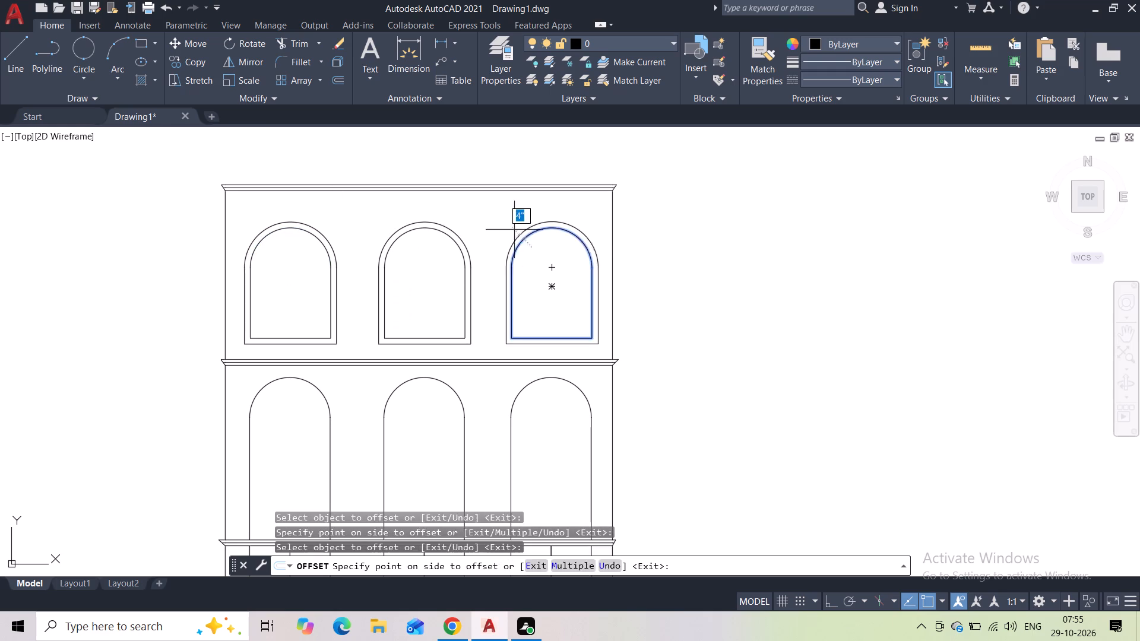
{"action": "left_click", "coordinate": [514, 229]}
{"action": "key", "text": "Escape"}
Draw a freehand triangle from lines in the empty space outside the building's left wall, with a horizontal base about 2'-11" wide.
{"action": "scroll", "coordinate": [513, 234], "scroll_direction": "down", "scroll_amount": 2}
{"action": "scroll", "coordinate": [513, 234], "scroll_direction": "up", "scroll_amount": 1}
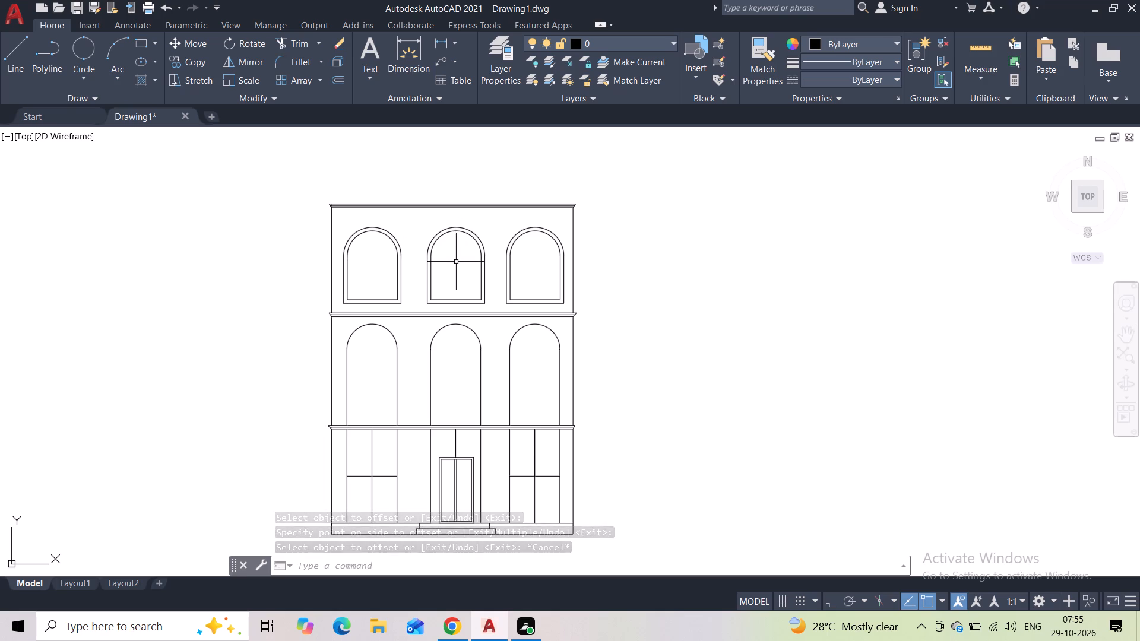
{"action": "middle_click_drag", "start_coordinate": [463, 376], "coordinate": [426, 271]}
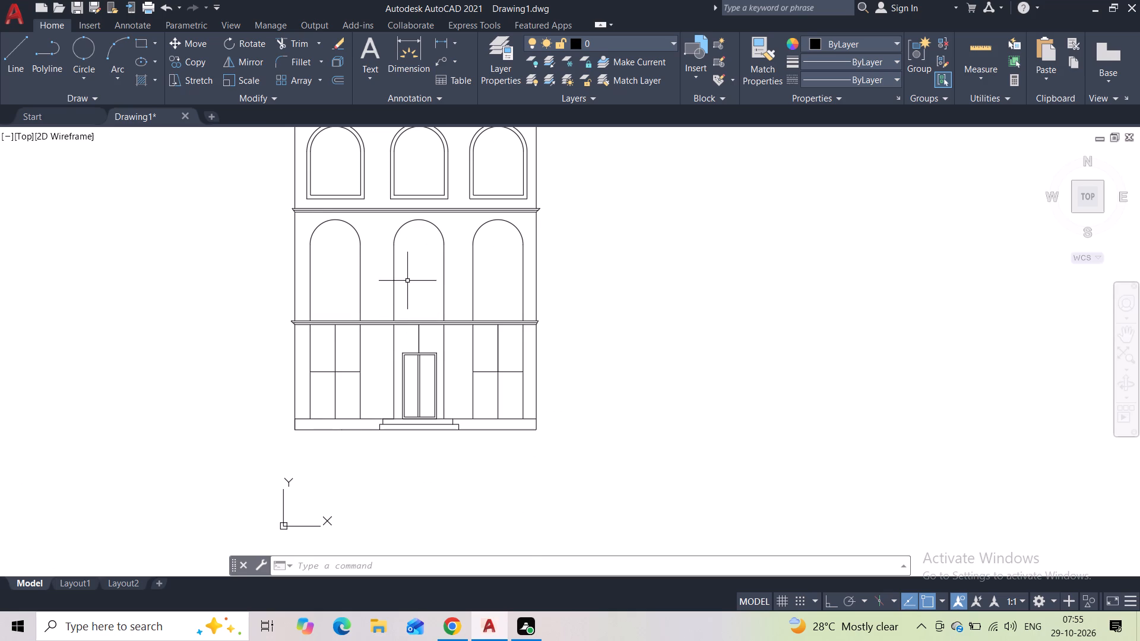
{"action": "left_click", "coordinate": [24, 61]}
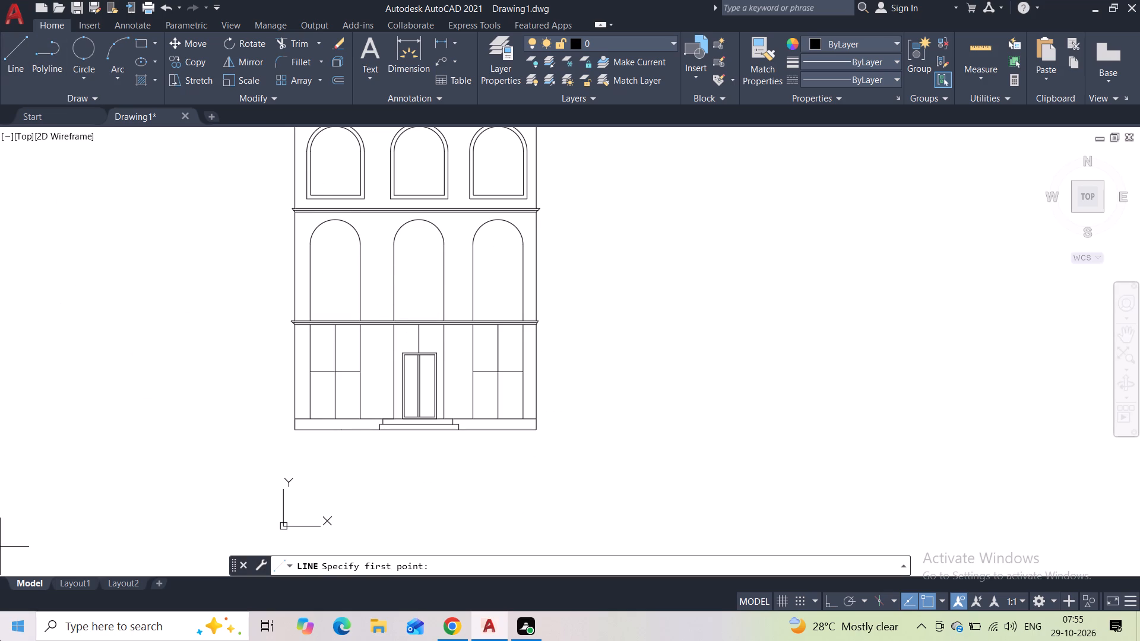
{"action": "left_click", "coordinate": [81, 303]}
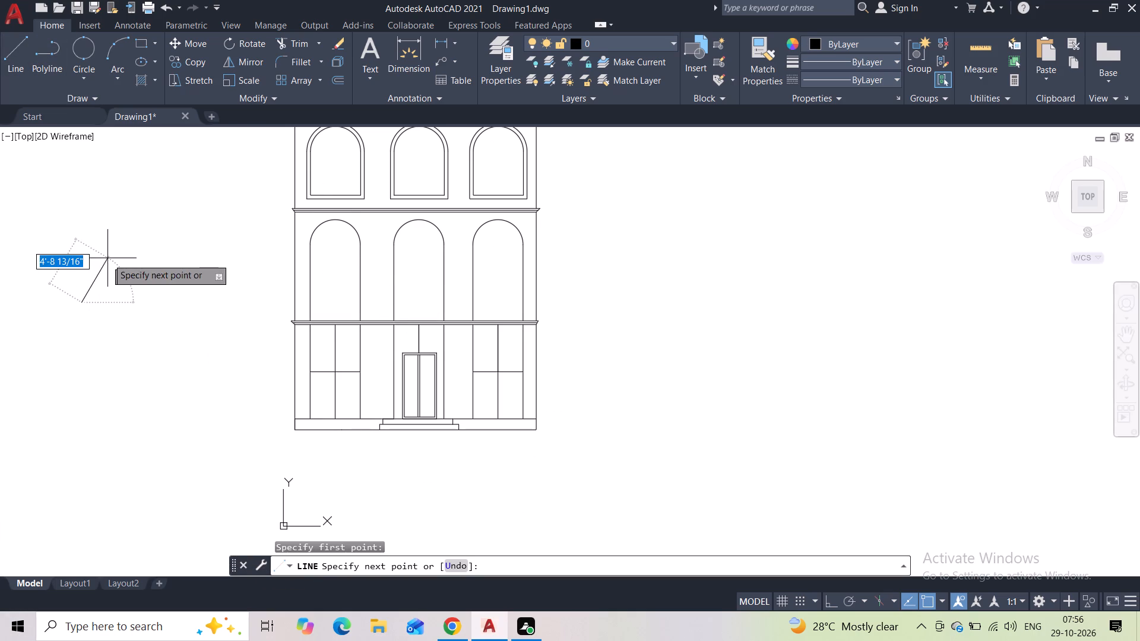
{"action": "left_click", "coordinate": [100, 280]}
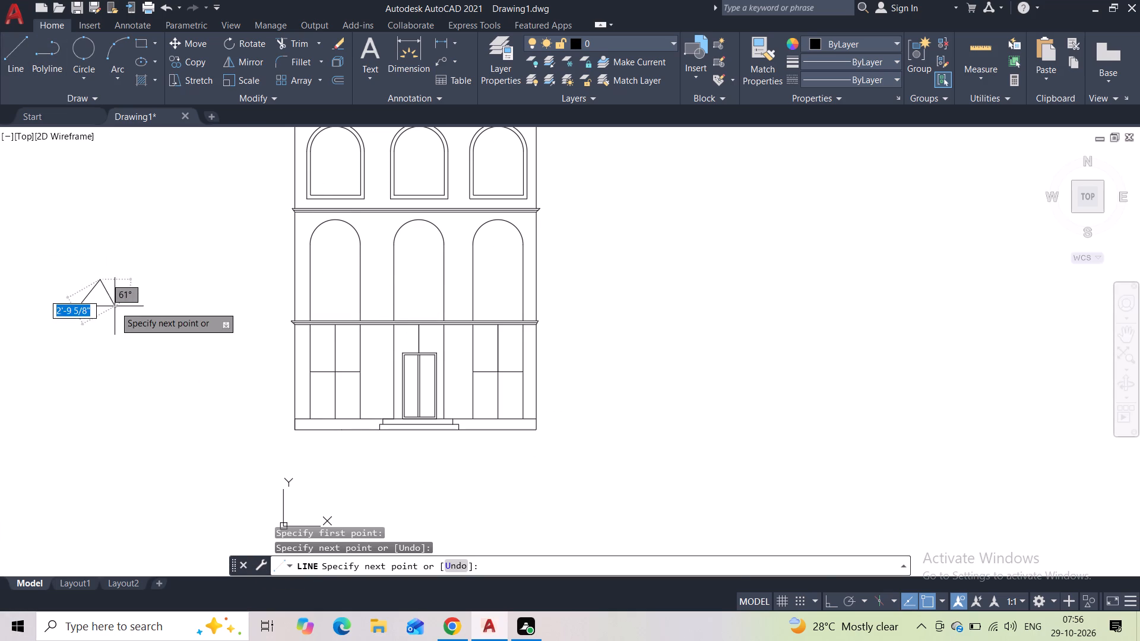
{"action": "scroll", "coordinate": [112, 303], "scroll_direction": "up", "scroll_amount": 2}
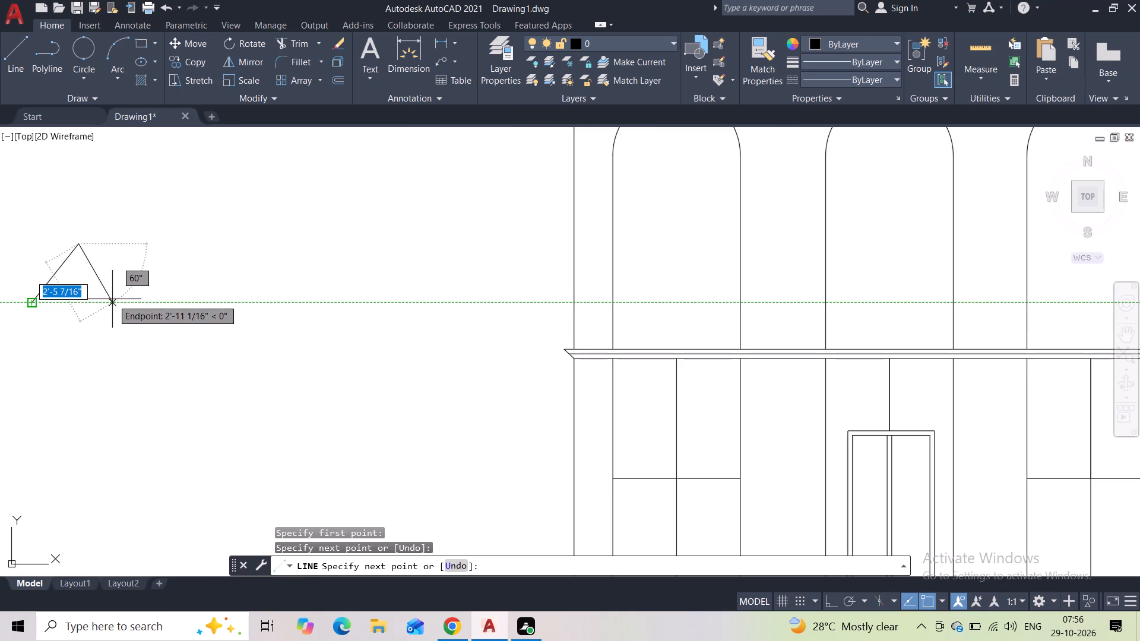
{"action": "left_click", "coordinate": [112, 299]}
{"action": "left_click", "coordinate": [37, 302]}
{"action": "key", "text": "Escape"}
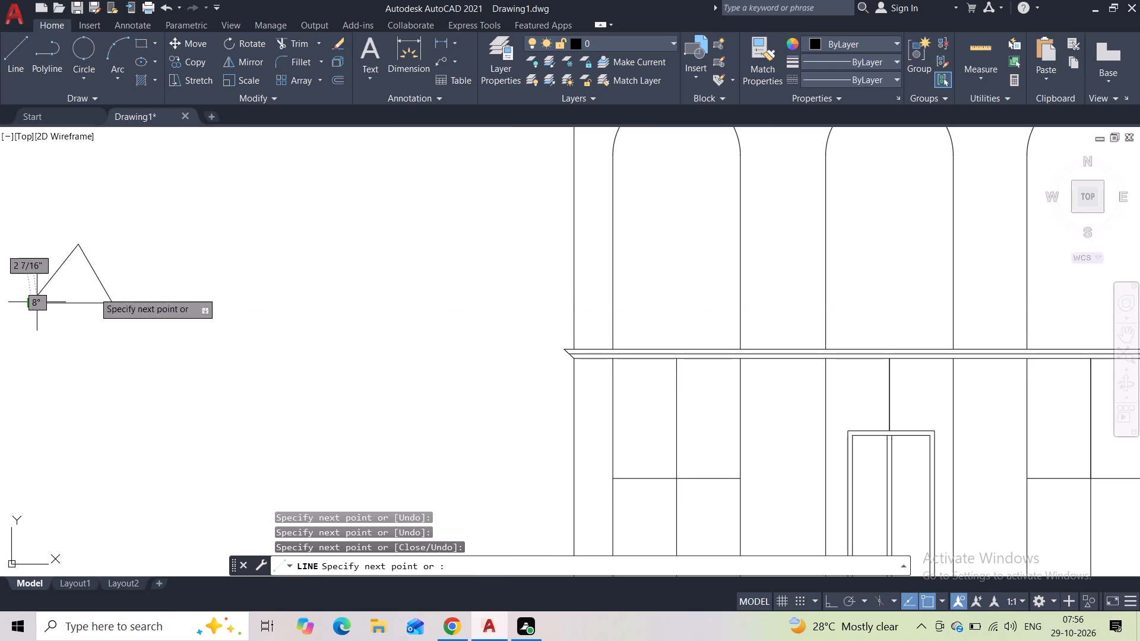
Draw a second, smaller triangle between the first one and the building, with a vertical centre line from apex to base.
{"action": "key", "text": "space"}
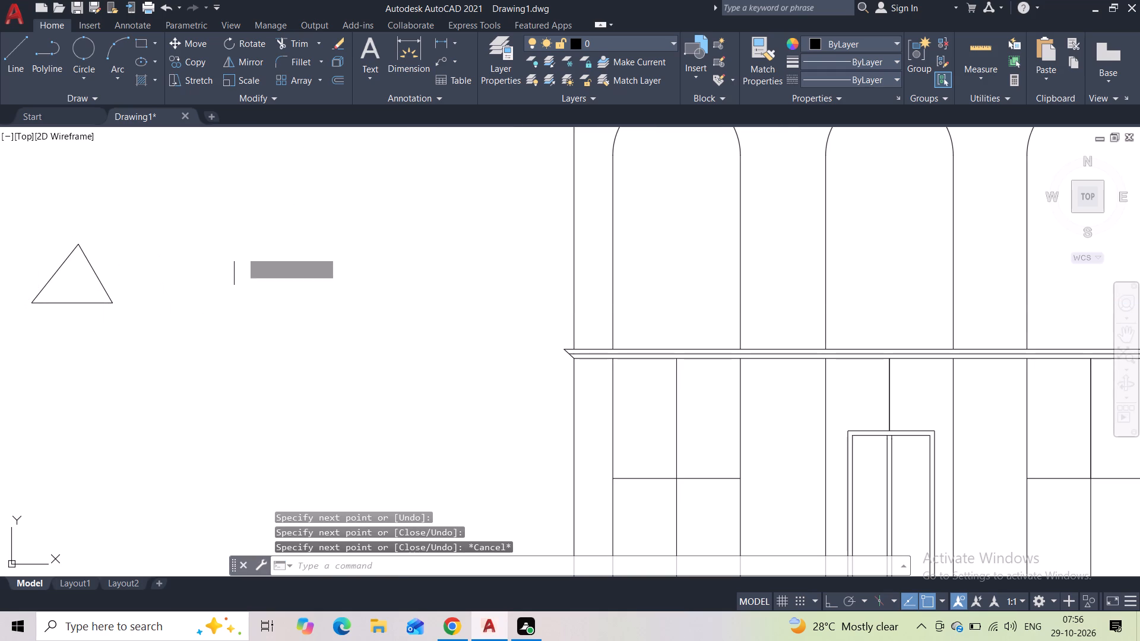
{"action": "left_click", "coordinate": [242, 250]}
{"action": "left_click", "coordinate": [208, 288]}
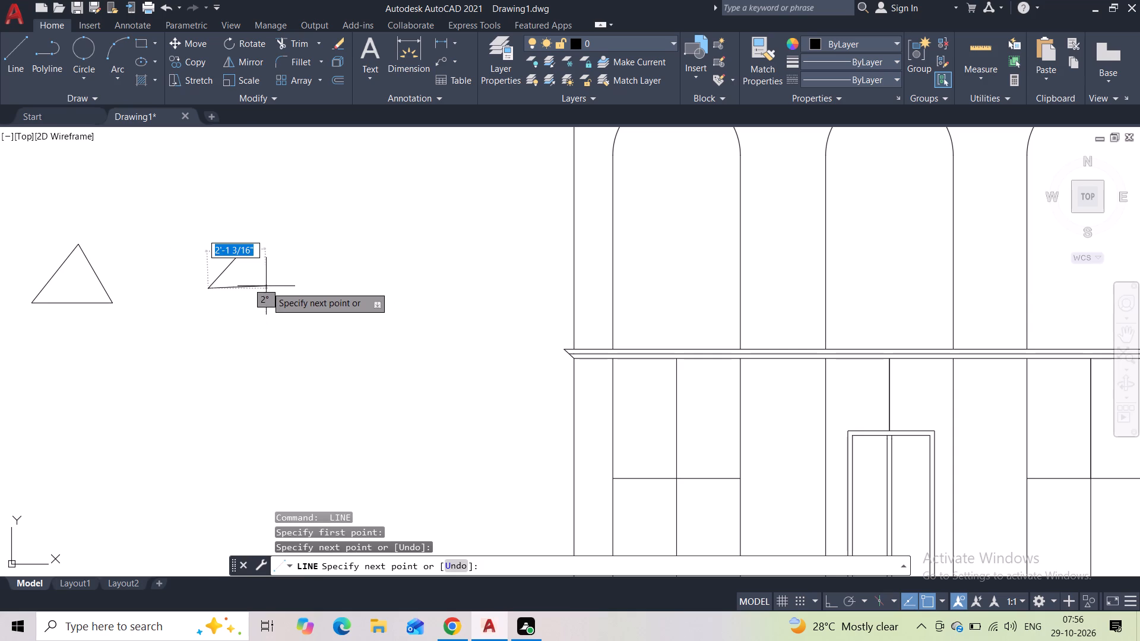
{"action": "key", "text": "Escape"}
{"action": "key", "text": "space"}
{"action": "left_click", "coordinate": [245, 252]}
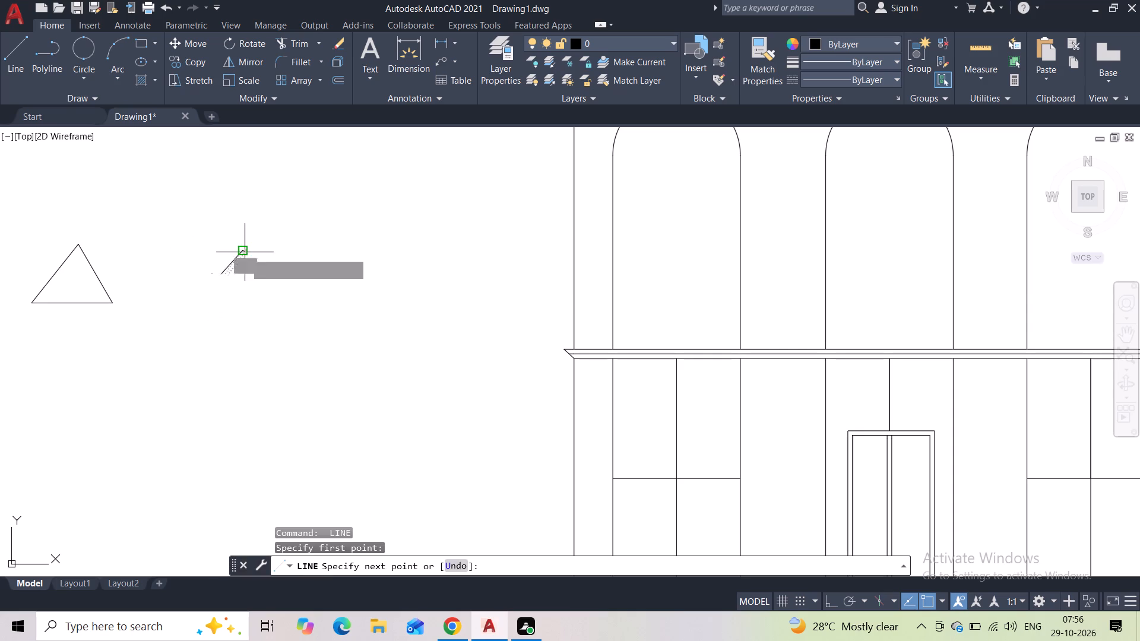
{"action": "left_click", "coordinate": [244, 290]}
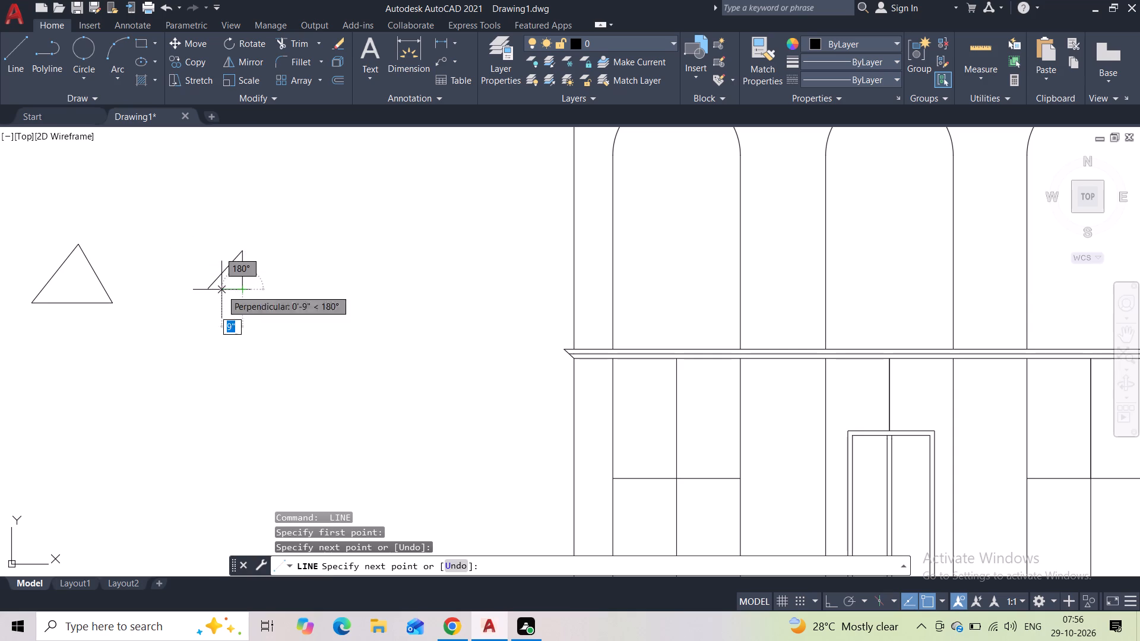
{"action": "left_click", "coordinate": [210, 292]}
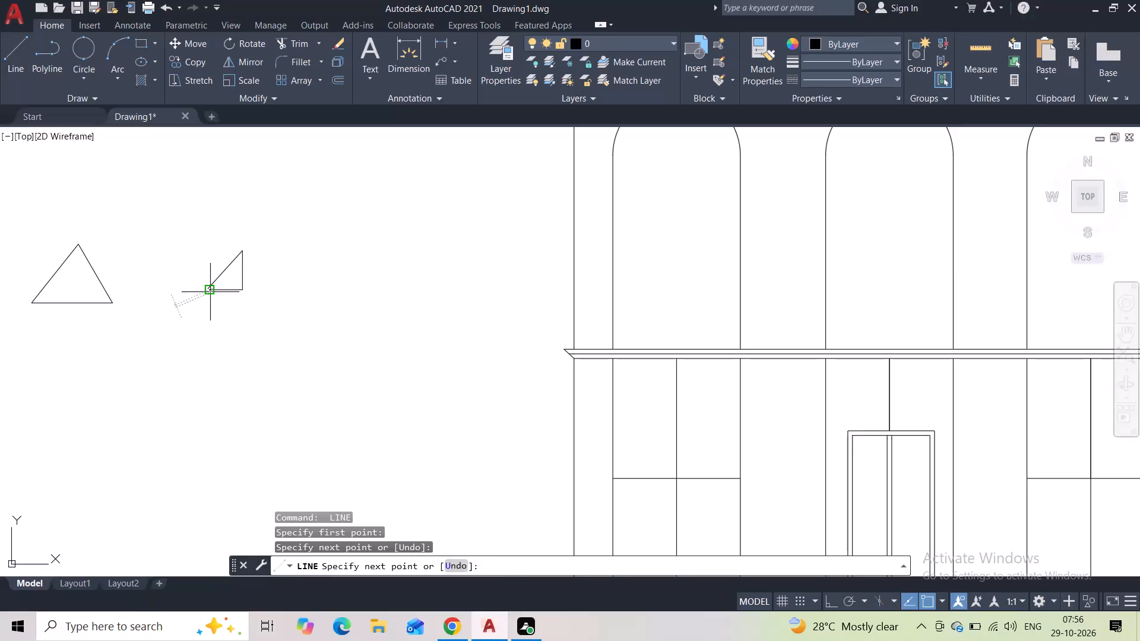
{"action": "key", "text": "space"}
{"action": "key", "text": "space"}
{"action": "left_click", "coordinate": [245, 256]}
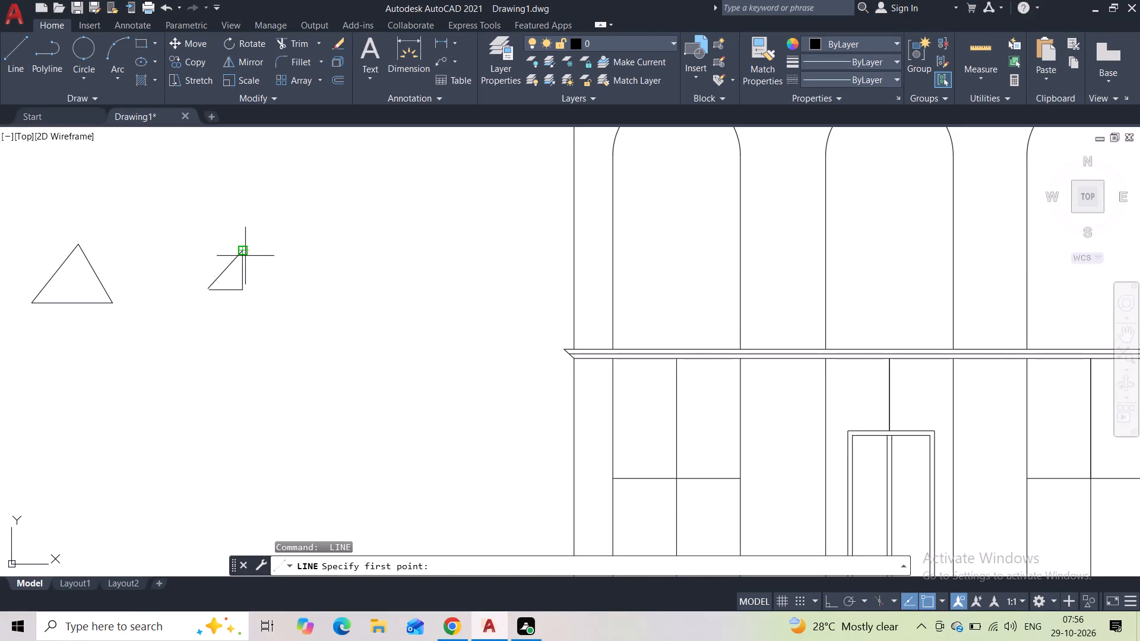
{"action": "left_click", "coordinate": [277, 282]}
{"action": "left_click", "coordinate": [249, 286]}
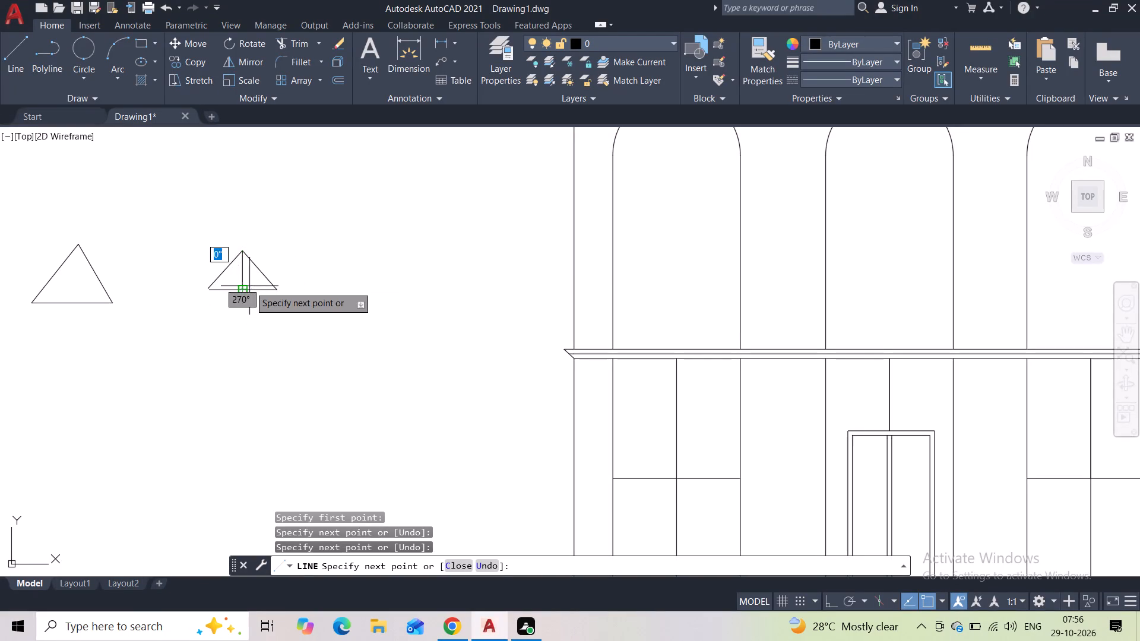
{"action": "key", "text": "Escape"}
Close the gap at the smaller triangle's left base corner with short lines joining the sloping side to the base.
{"action": "scroll", "coordinate": [213, 290], "scroll_direction": "up", "scroll_amount": 3}
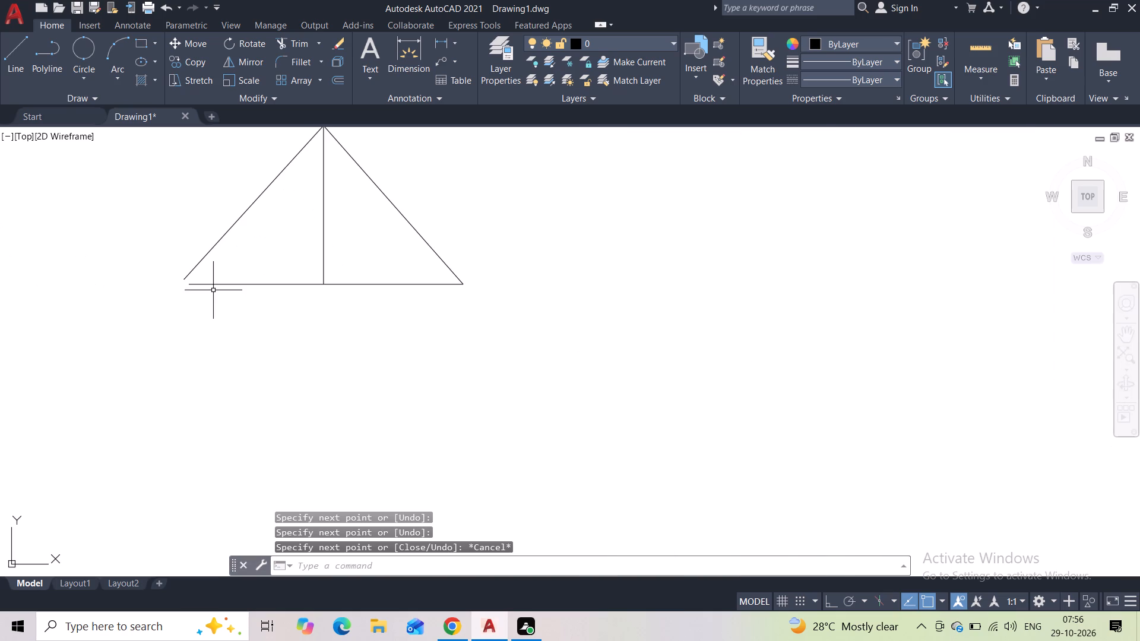
{"action": "key", "text": "space"}
{"action": "scroll", "coordinate": [198, 286], "scroll_direction": "up", "scroll_amount": 3}
{"action": "left_click", "coordinate": [137, 261]}
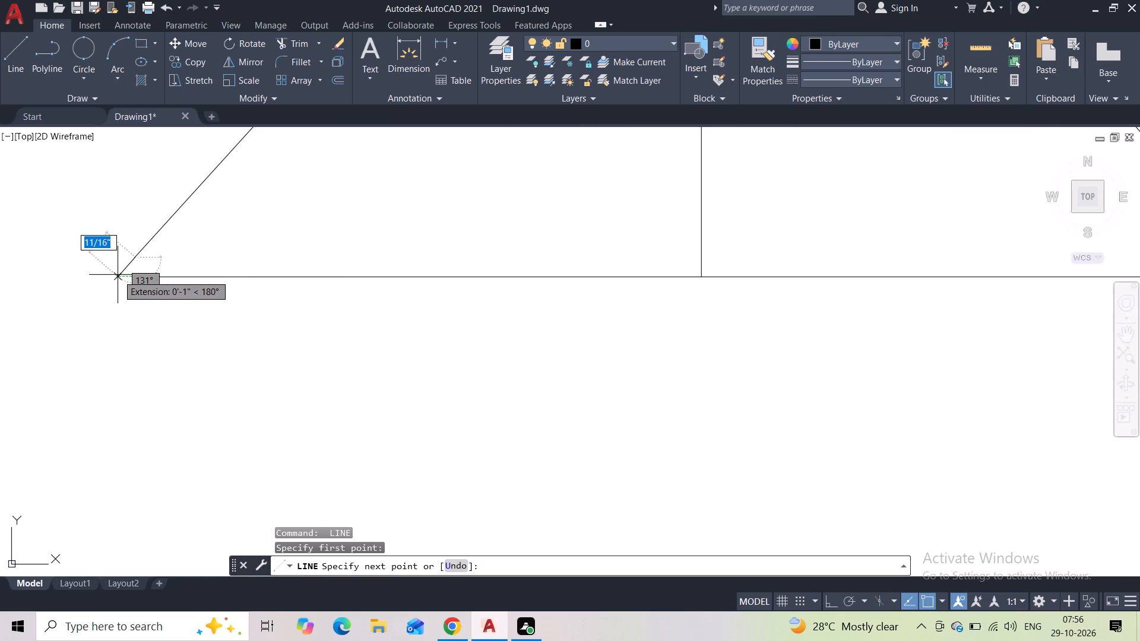
{"action": "left_click", "coordinate": [118, 275]}
{"action": "left_click", "coordinate": [151, 277]}
{"action": "key", "text": "Escape"}
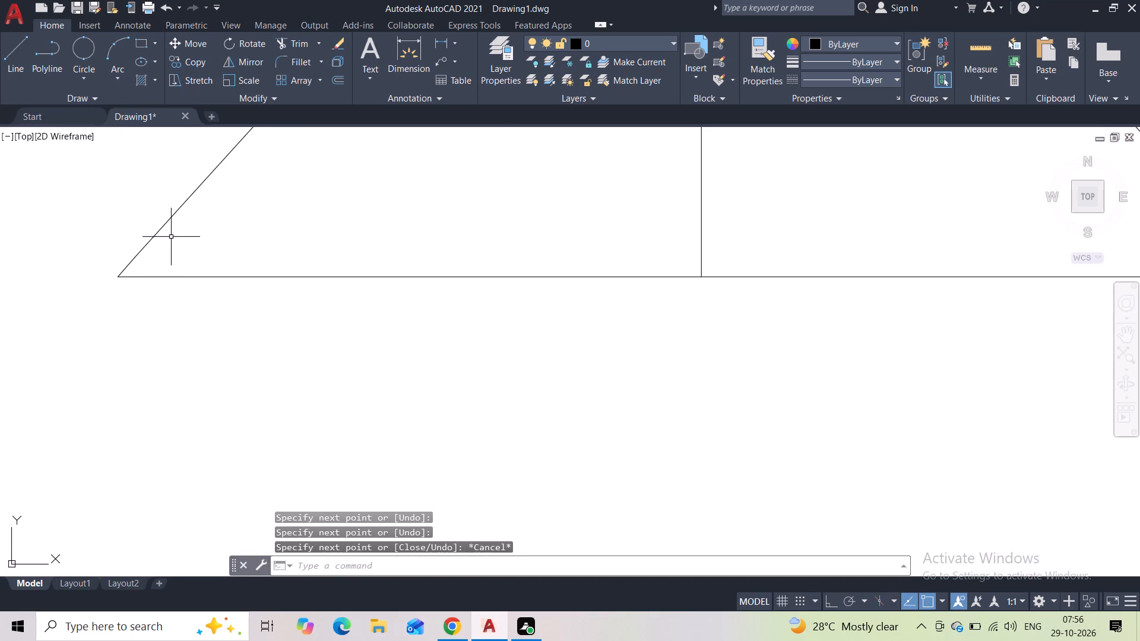
{"action": "scroll", "coordinate": [172, 237], "scroll_direction": "down", "scroll_amount": 1}
{"action": "scroll", "coordinate": [220, 257], "scroll_direction": "down", "scroll_amount": 4}
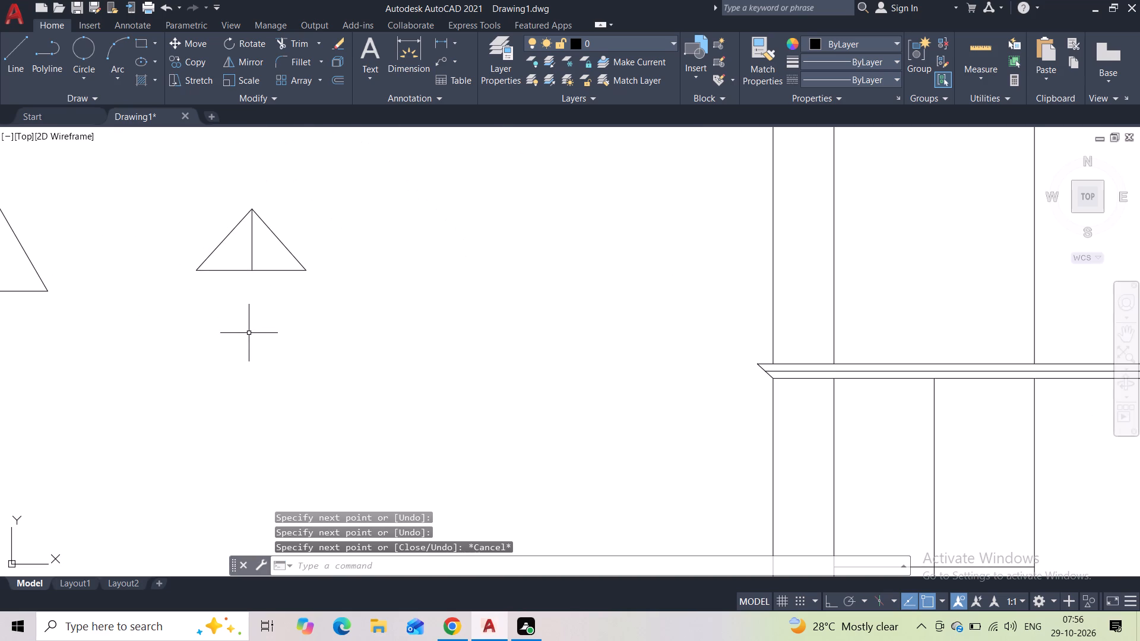
Draw a tapered body below the smaller triangle: two sides about 2'-3" long converging downward from its base corners, joined by a bottom line about 8" wide.
{"action": "key", "text": "space"}
{"action": "left_click", "coordinate": [198, 266]}
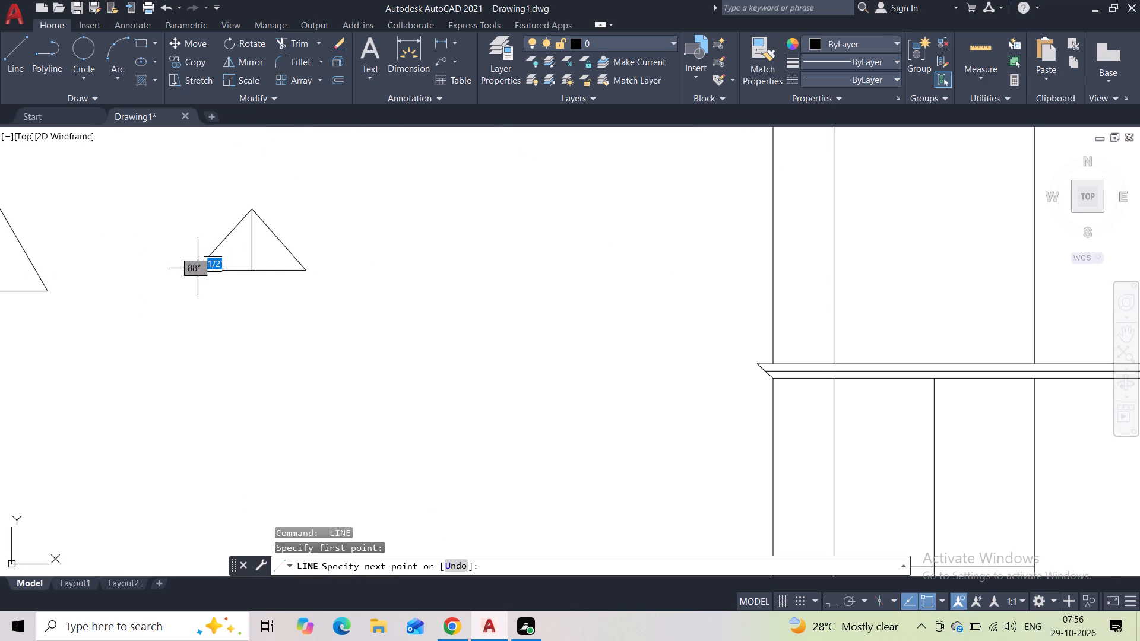
{"action": "left_click", "coordinate": [240, 361]}
{"action": "key", "text": "space"}
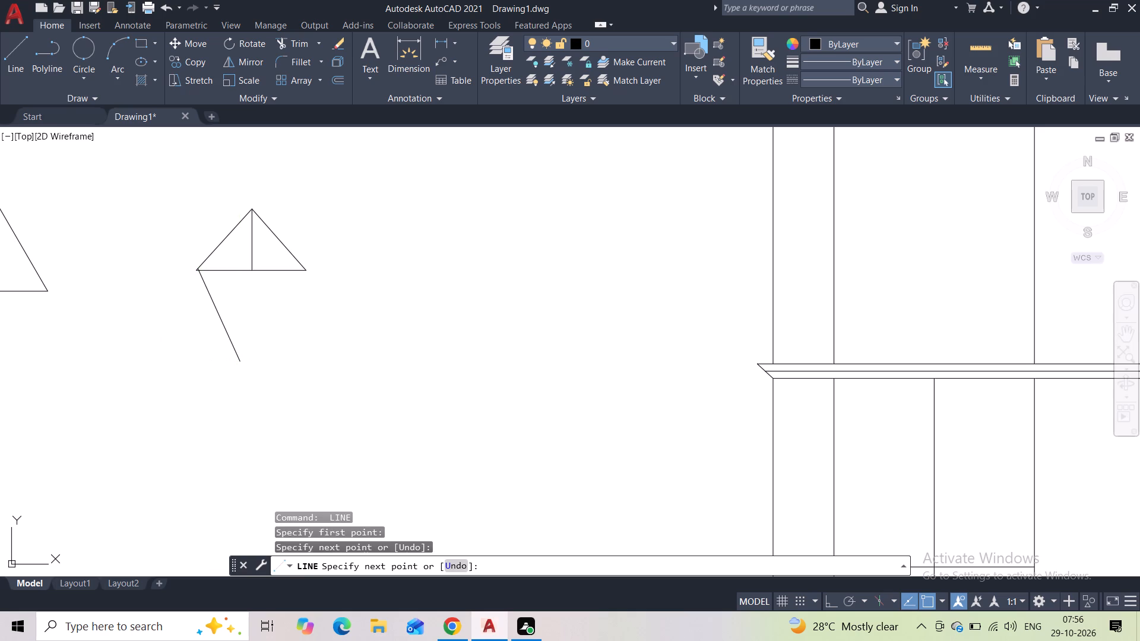
{"action": "key", "text": "space"}
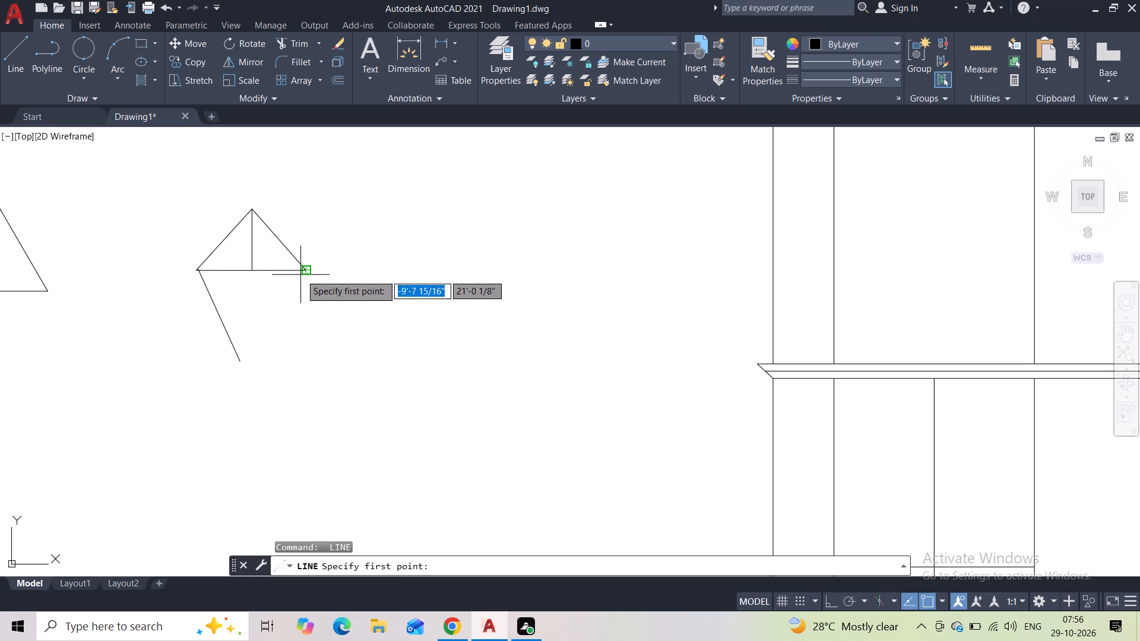
{"action": "left_click", "coordinate": [302, 273]}
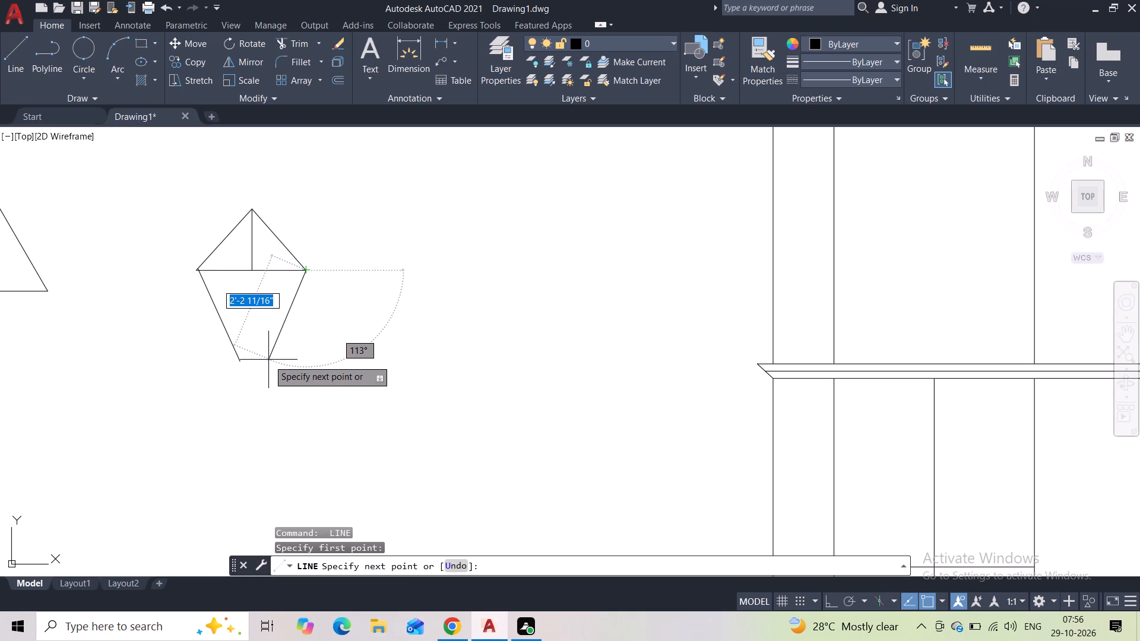
{"action": "left_click", "coordinate": [268, 360]}
{"action": "key", "text": "Escape"}
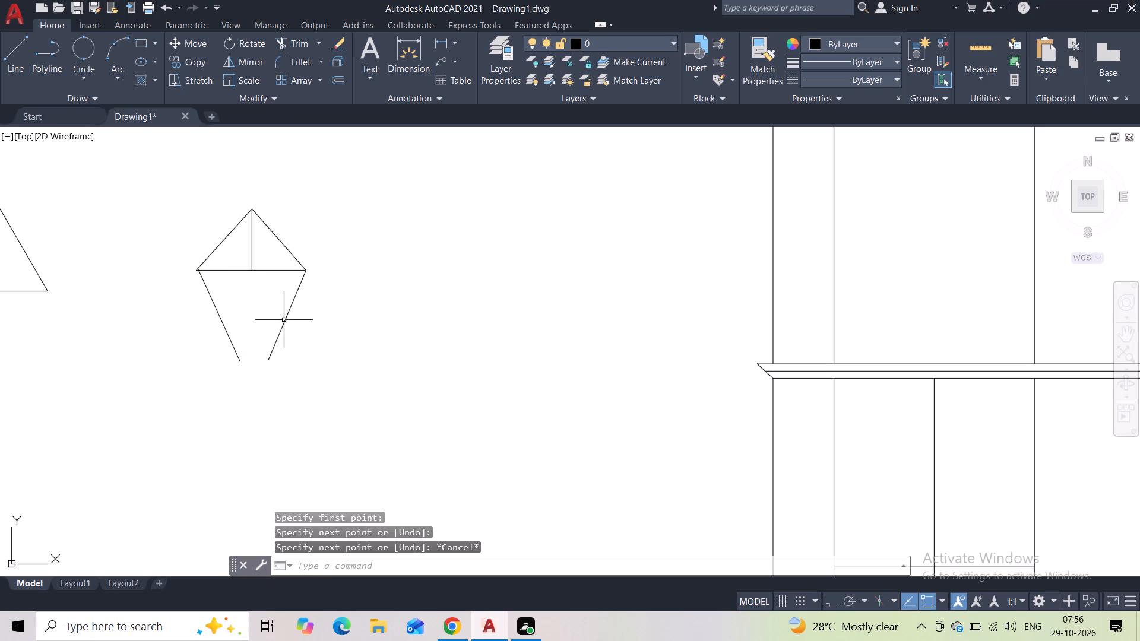
{"action": "key", "text": "space"}
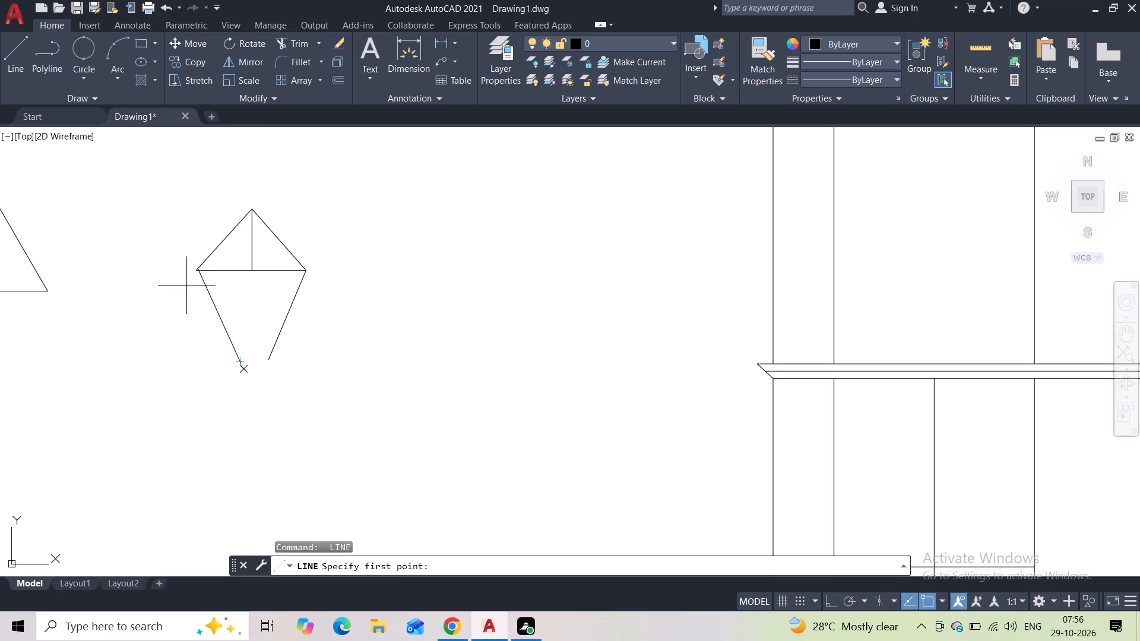
{"action": "left_click", "coordinate": [238, 361]}
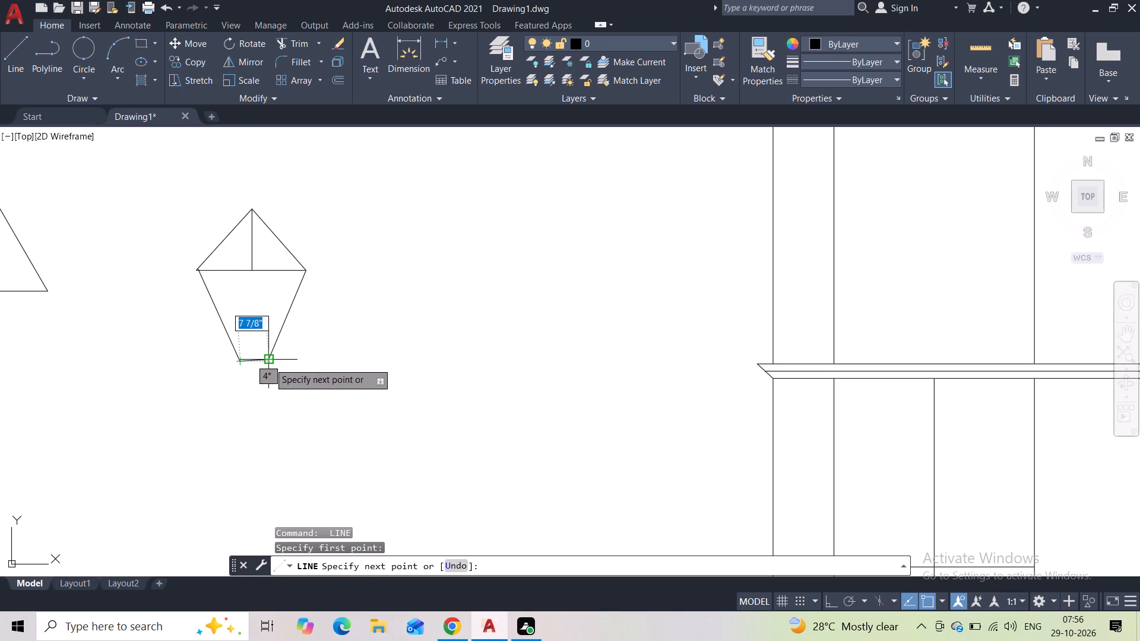
{"action": "left_click", "coordinate": [269, 363]}
{"action": "key", "text": "Escape"}
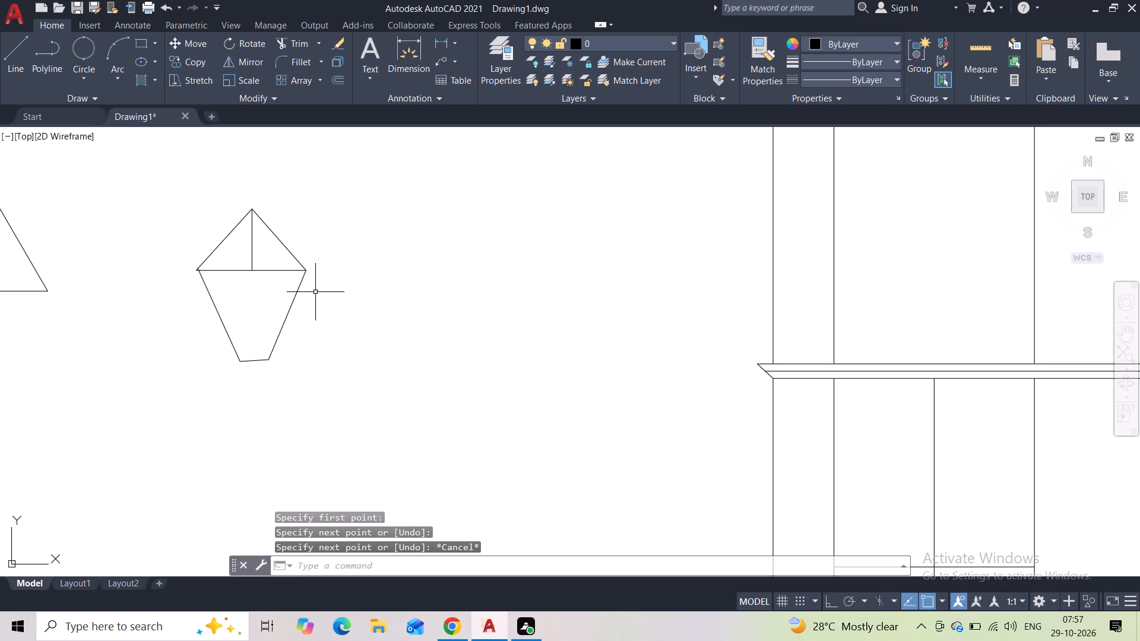
Draw a short vertical line upward from the apex of the smaller triangle as the lantern's top stem.
{"action": "key", "text": "space"}
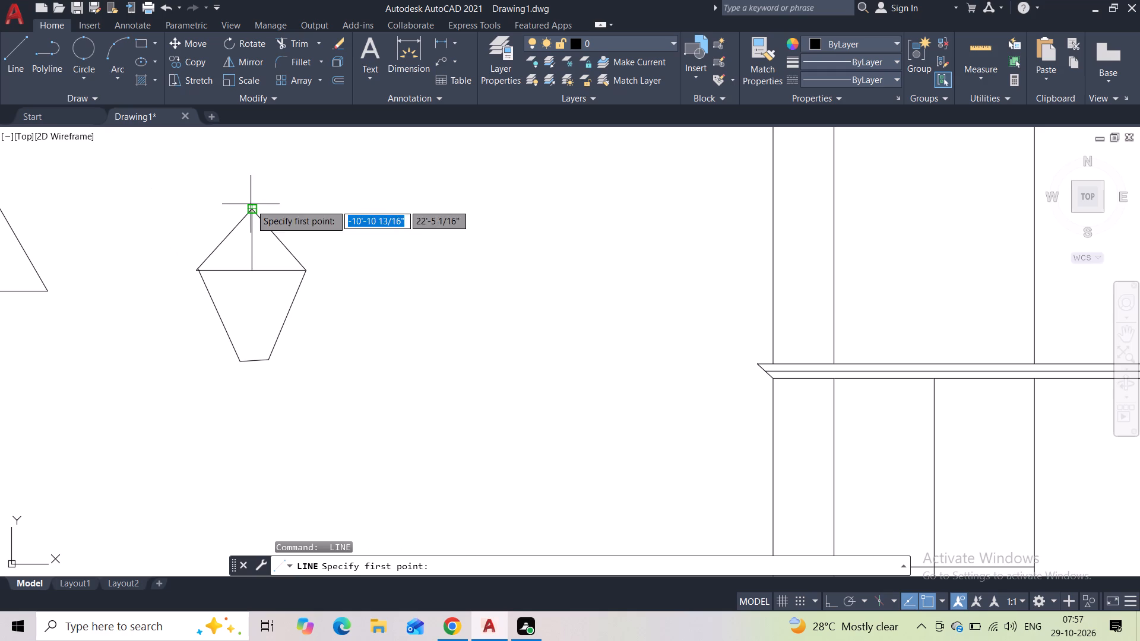
{"action": "left_click", "coordinate": [251, 204]}
{"action": "left_click", "coordinate": [252, 165]}
{"action": "key", "text": "Escape"}
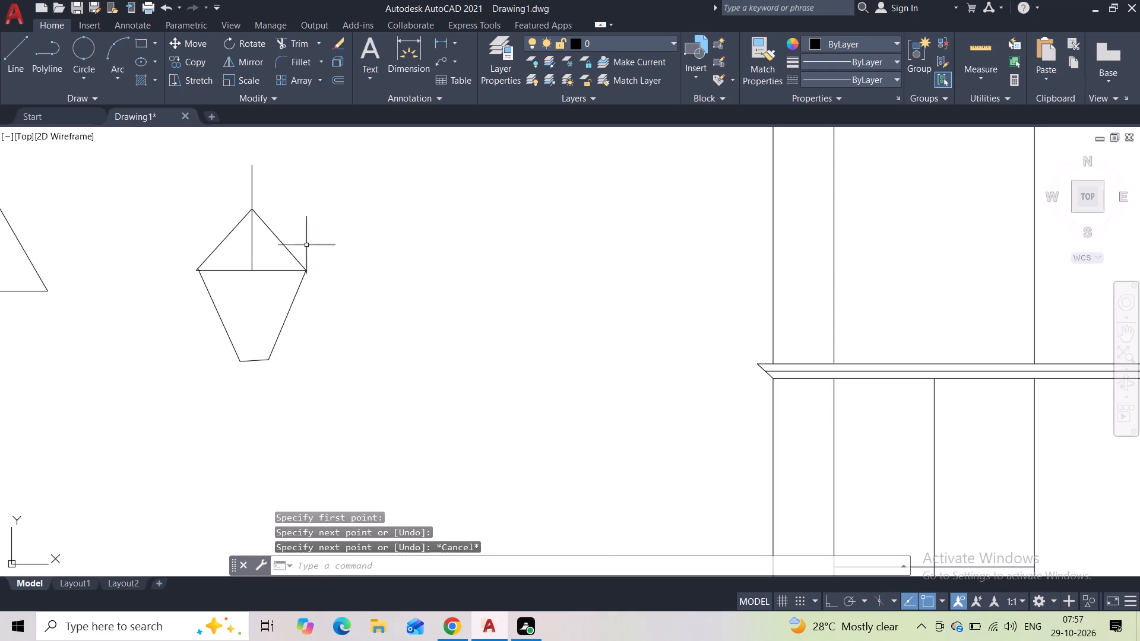
Trim away the vertical centre line inside the lantern's upper triangle.
{"action": "left_click", "coordinate": [299, 47]}
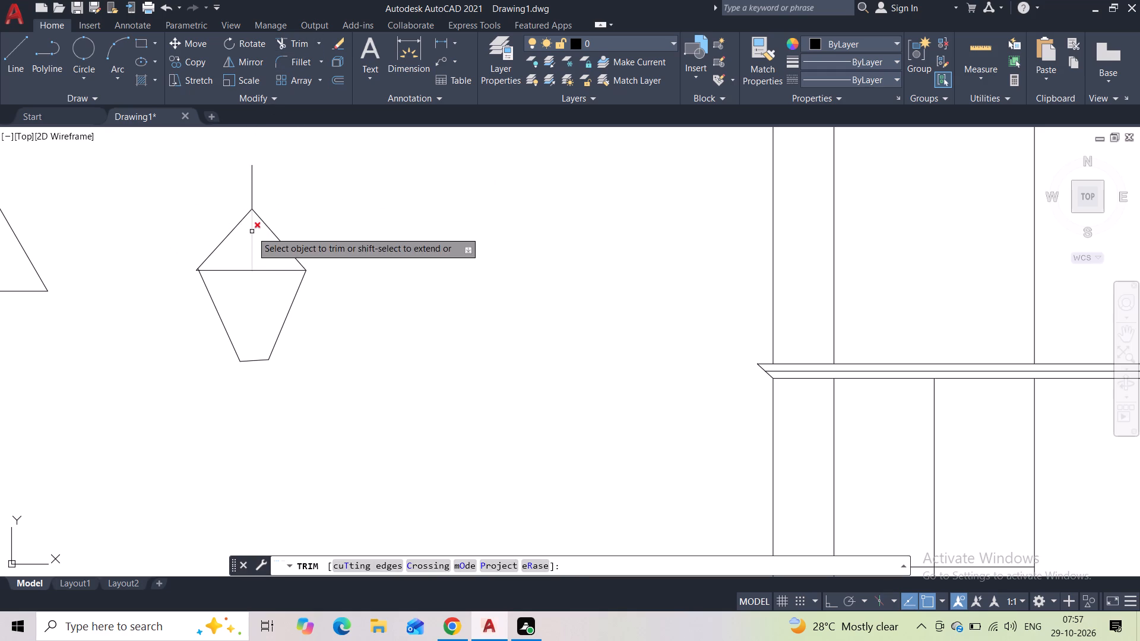
{"action": "left_click", "coordinate": [252, 231]}
{"action": "key", "text": "Escape"}
Draw a vertical stem about 8" long downward from the midpoint of the lantern's bottom edge.
{"action": "scroll", "coordinate": [283, 227], "scroll_direction": "down", "scroll_amount": 1}
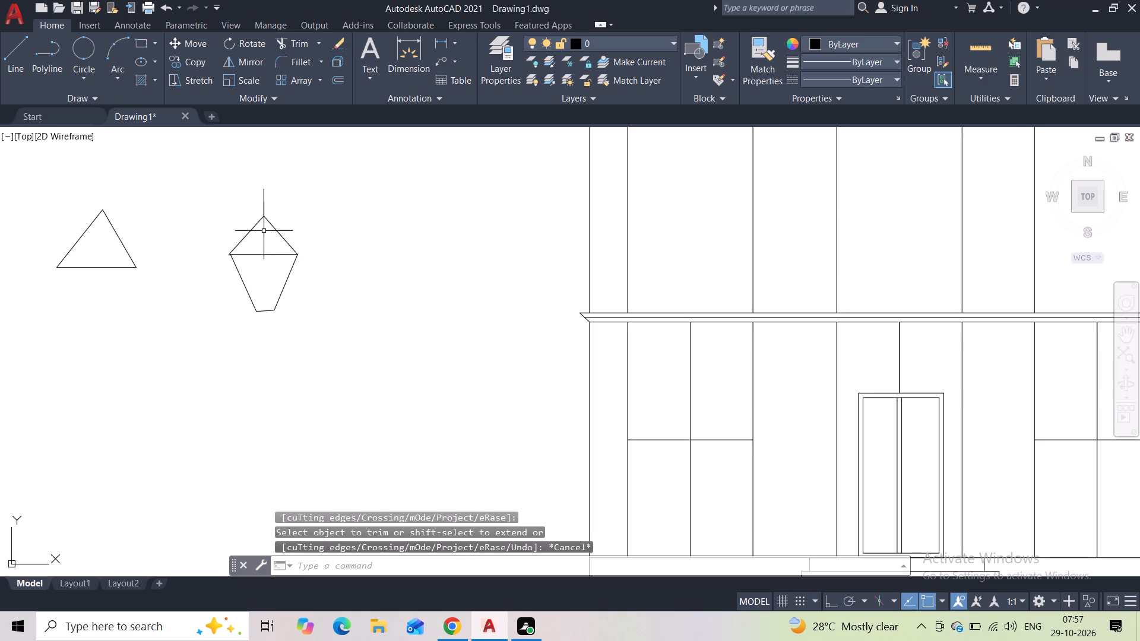
{"action": "left_click", "coordinate": [25, 68]}
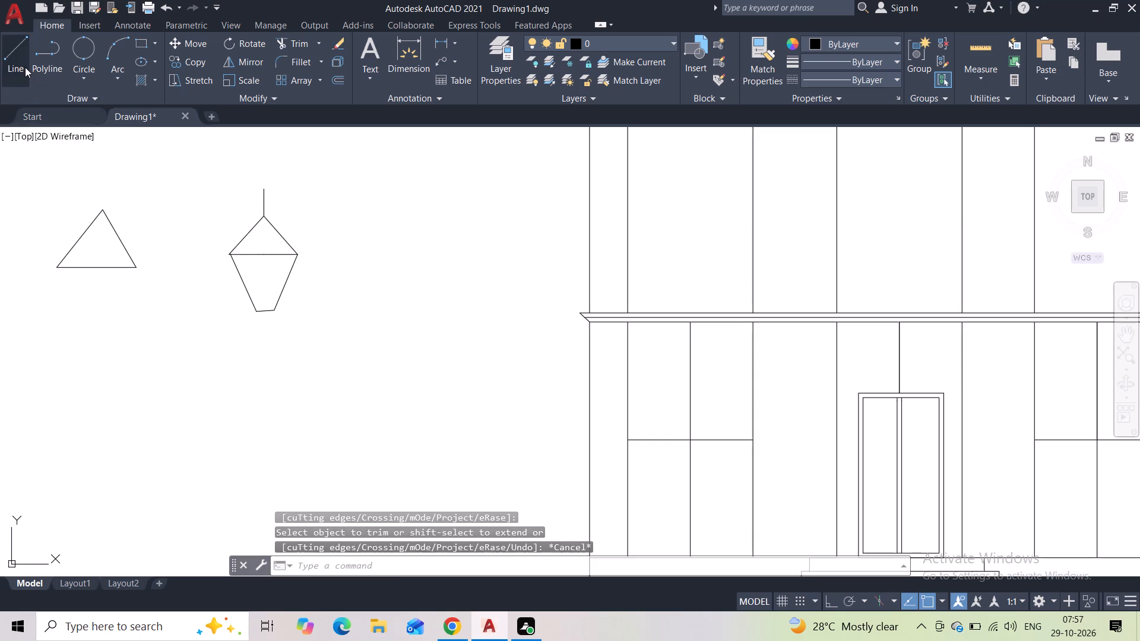
{"action": "left_click", "coordinate": [264, 315]}
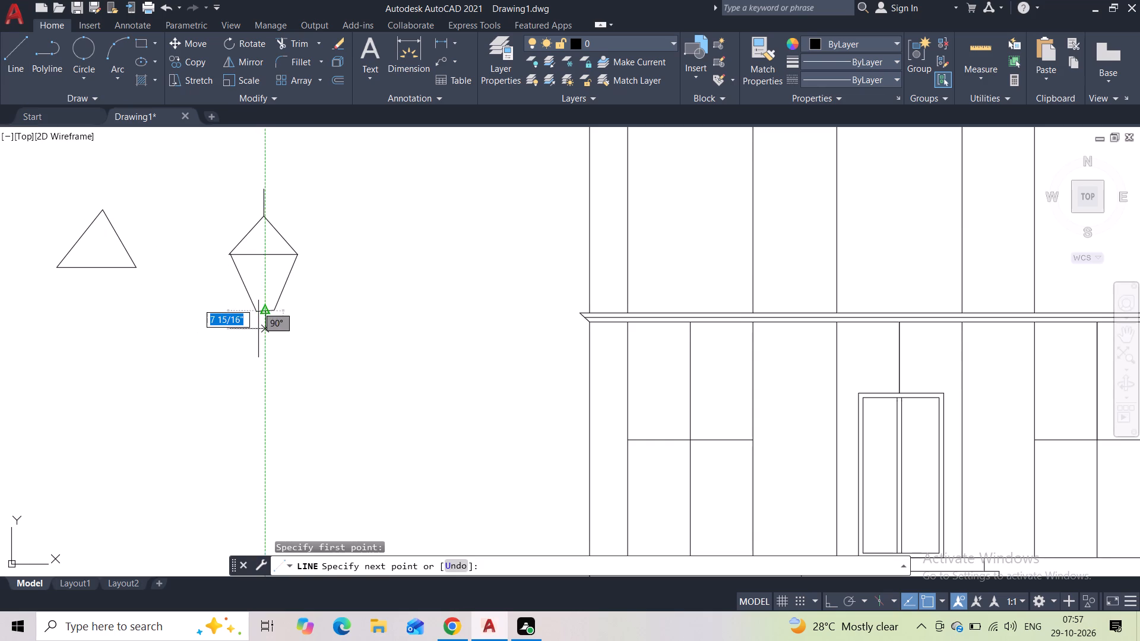
{"action": "left_click", "coordinate": [258, 329]}
{"action": "key", "text": "Escape"}
Copy the whole lantern to four wall positions: two between the middle-storey arches and one on each side of the entrance door.
{"action": "left_click", "coordinate": [316, 177]}
{"action": "left_click", "coordinate": [189, 380]}
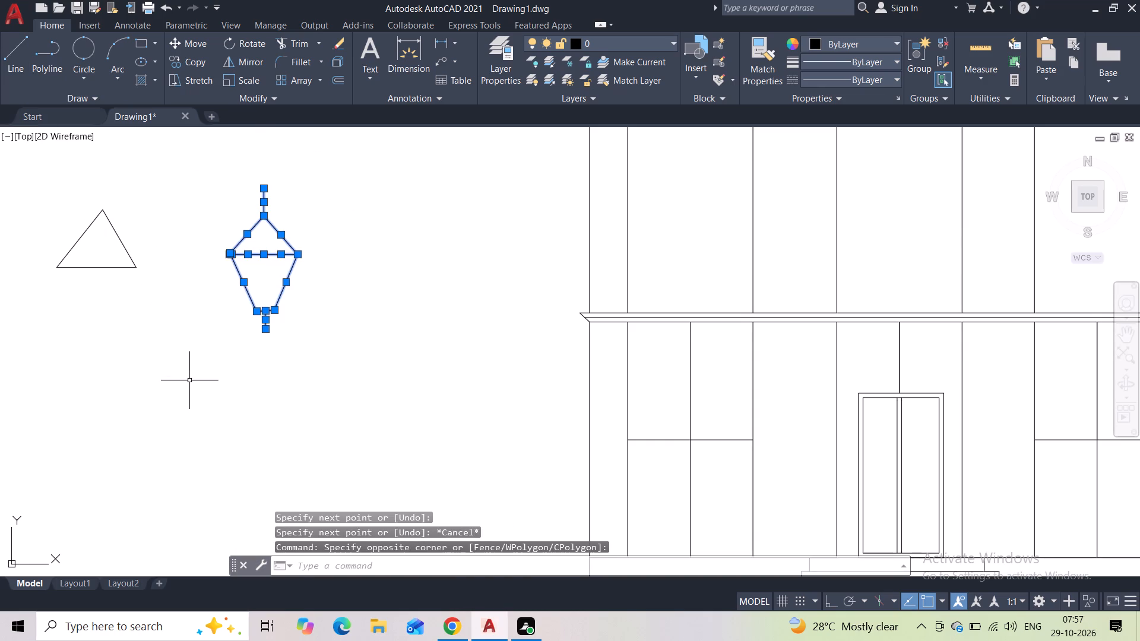
{"action": "left_click", "coordinate": [206, 66]}
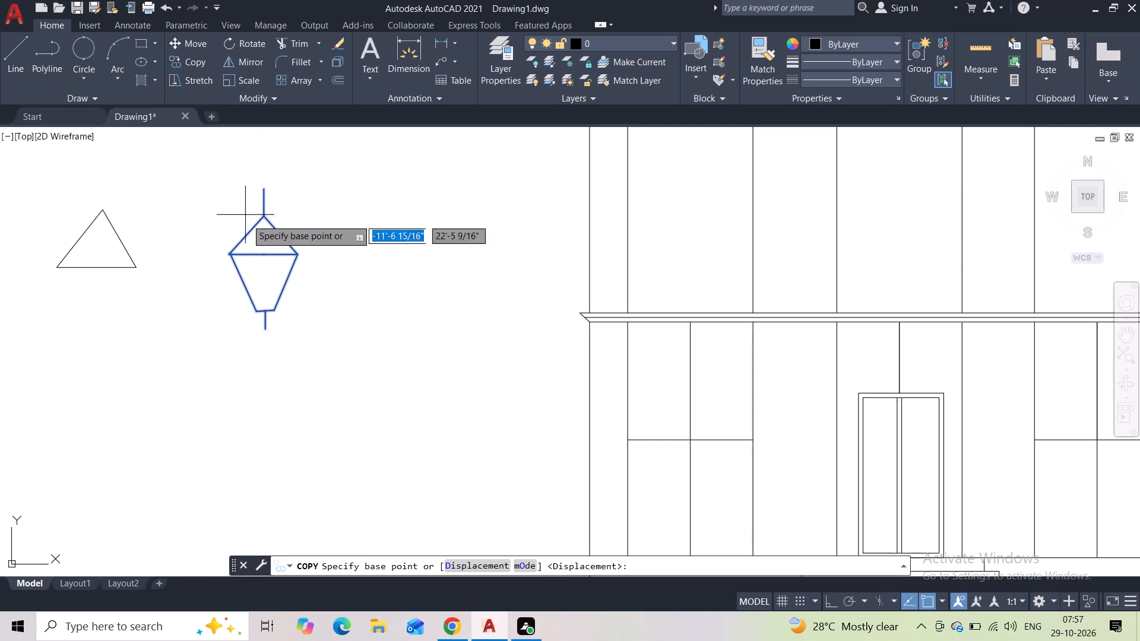
{"action": "left_click", "coordinate": [260, 255]}
{"action": "scroll", "coordinate": [311, 297], "scroll_direction": "down", "scroll_amount": 1}
{"action": "middle_click_drag", "start_coordinate": [311, 300], "coordinate": [205, 330]}
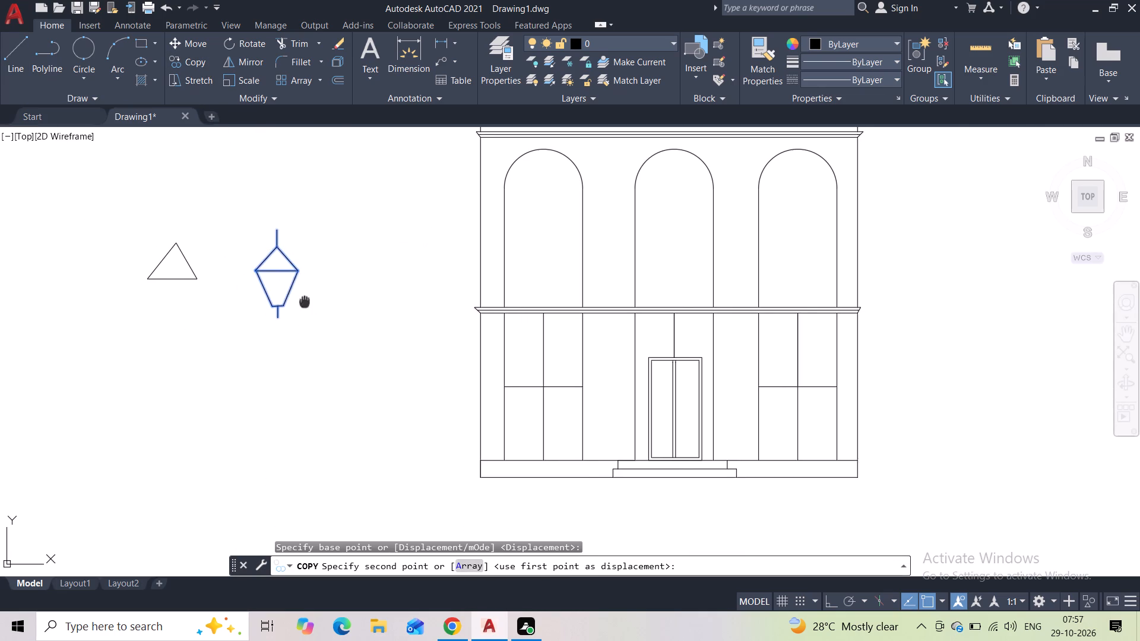
{"action": "middle_click_drag", "start_coordinate": [205, 330], "coordinate": [143, 347]}
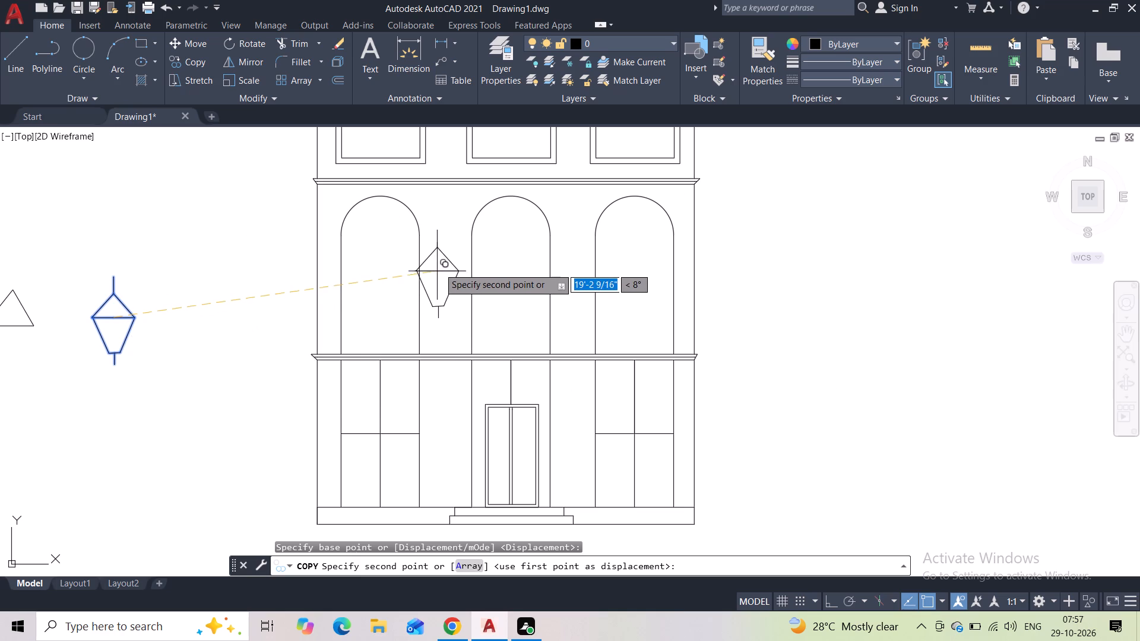
{"action": "left_click", "coordinate": [444, 264]}
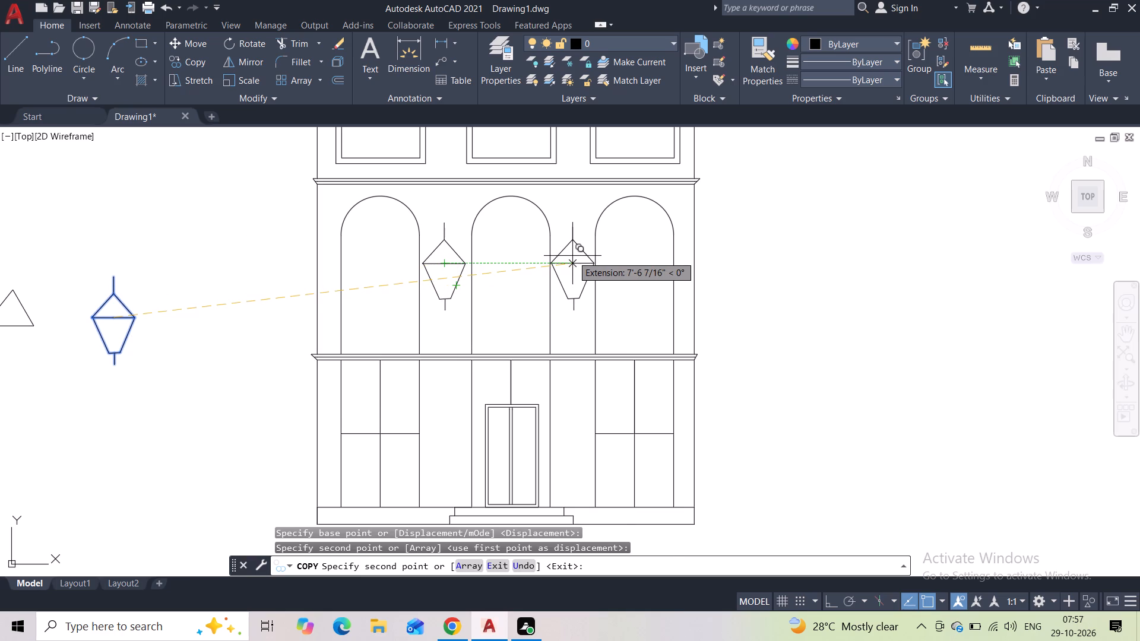
{"action": "left_click", "coordinate": [572, 256]}
{"action": "middle_click_drag", "start_coordinate": [541, 394], "coordinate": [518, 320]}
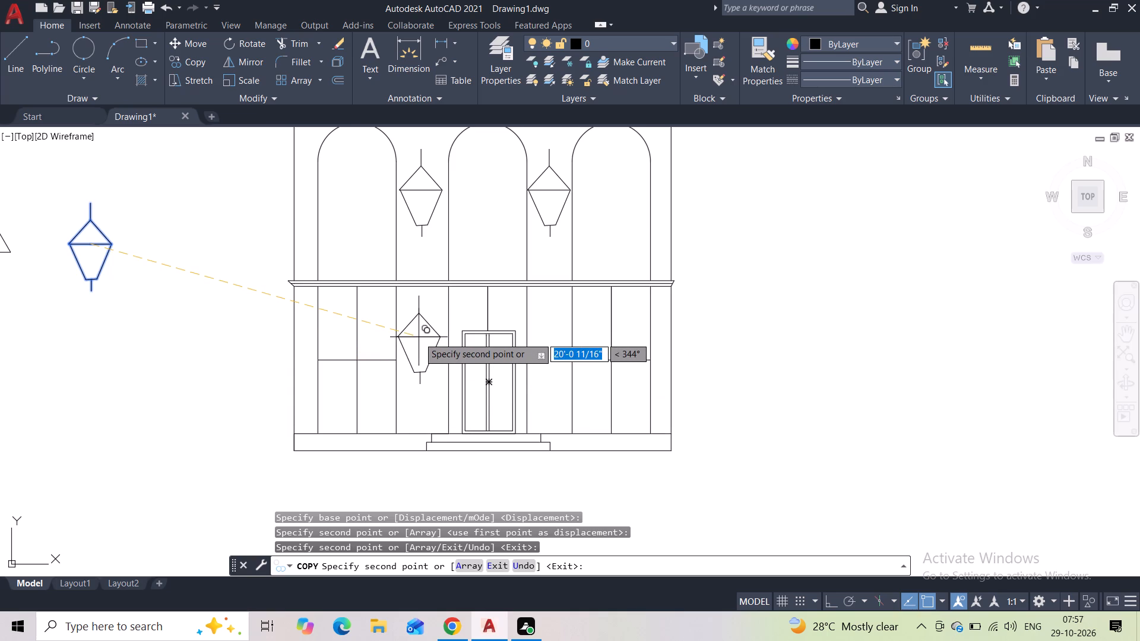
{"action": "left_click", "coordinate": [420, 339]}
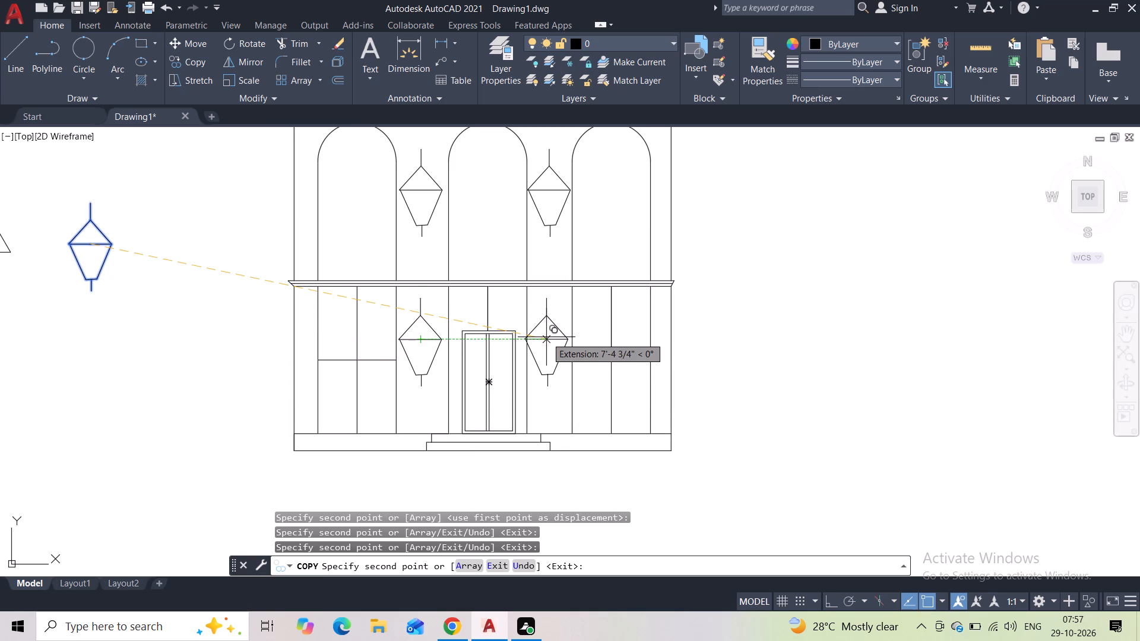
{"action": "left_click", "coordinate": [548, 337]}
{"action": "key", "text": "Escape"}
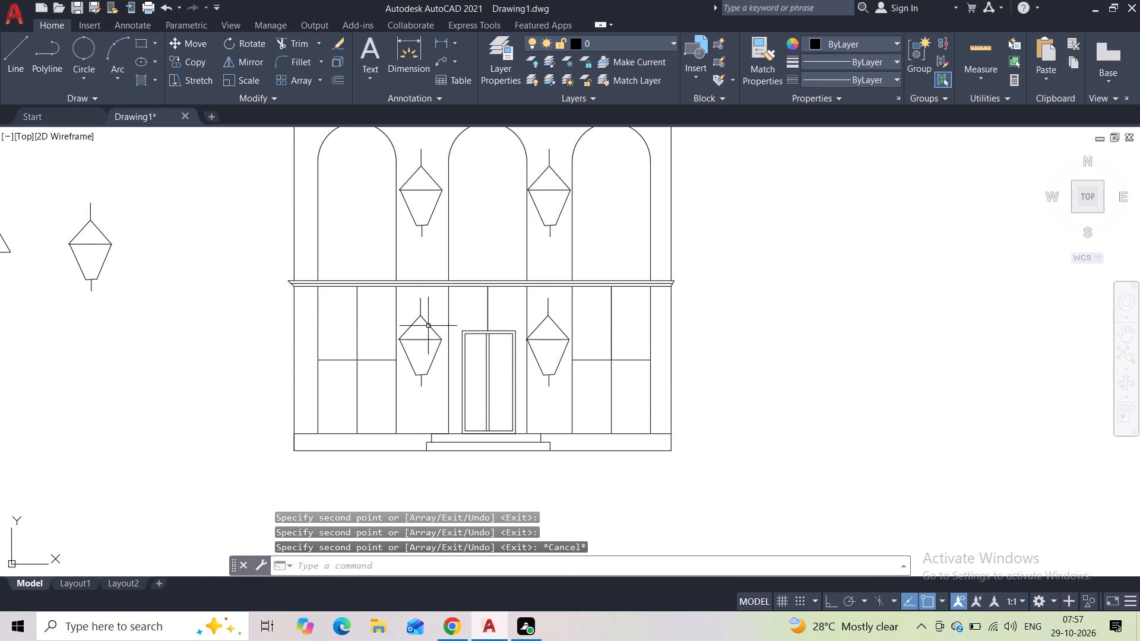
Scale the lantern on the wall left of the entrance door down to about half size, using its lower stem end as base point.
{"action": "left_click", "coordinate": [435, 315]}
{"action": "left_click", "coordinate": [406, 382]}
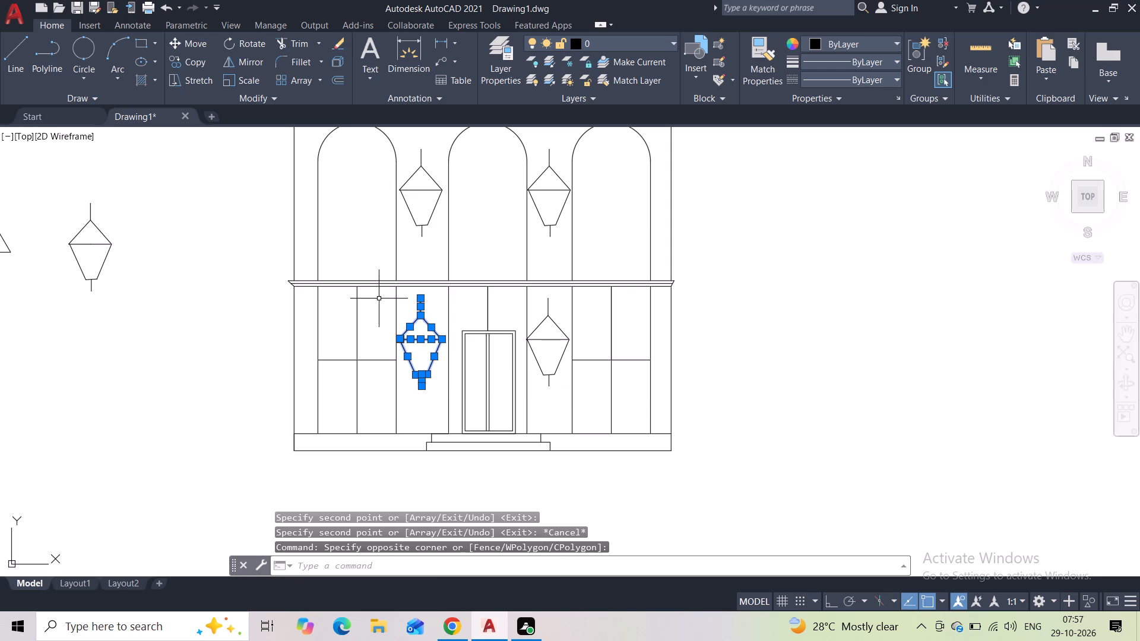
{"action": "left_click", "coordinate": [242, 78]}
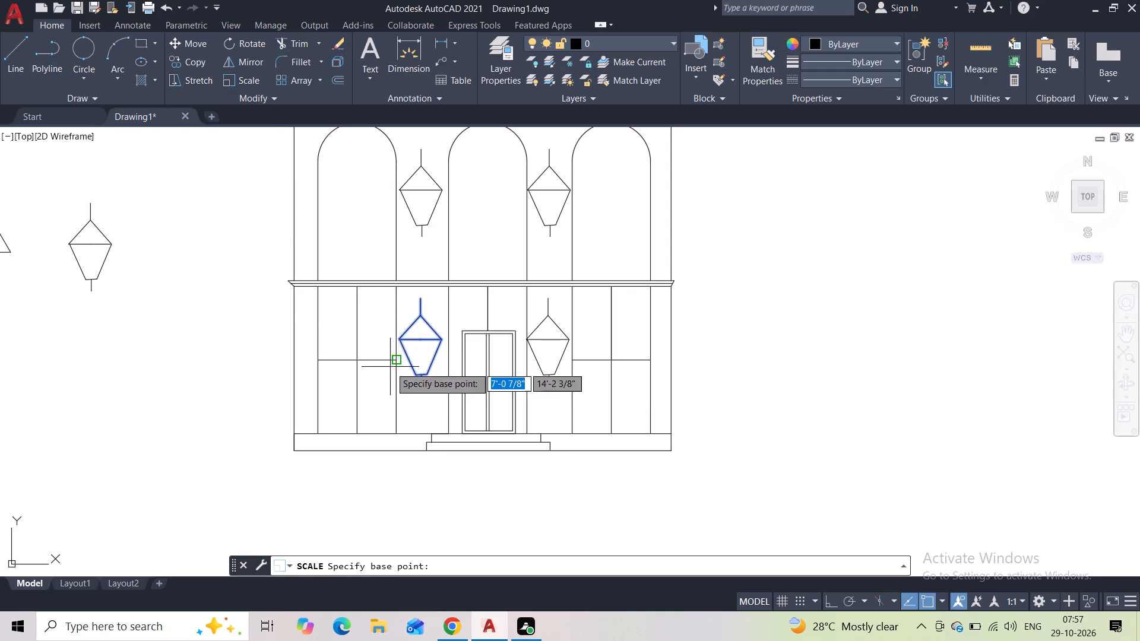
{"action": "left_click", "coordinate": [426, 386]}
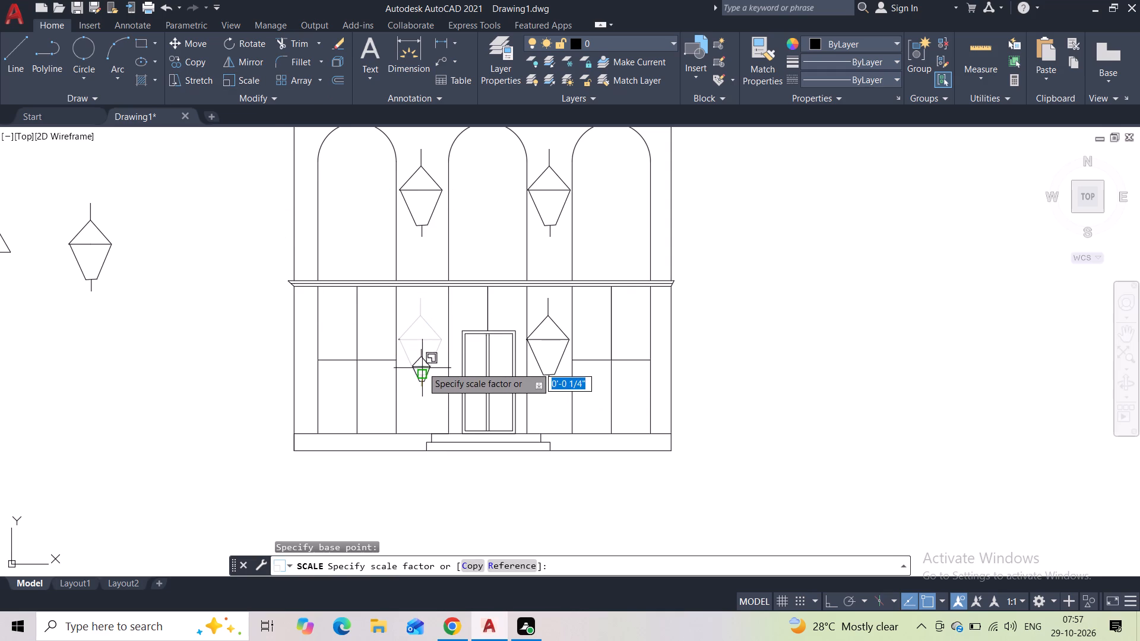
{"action": "left_click", "coordinate": [422, 363]}
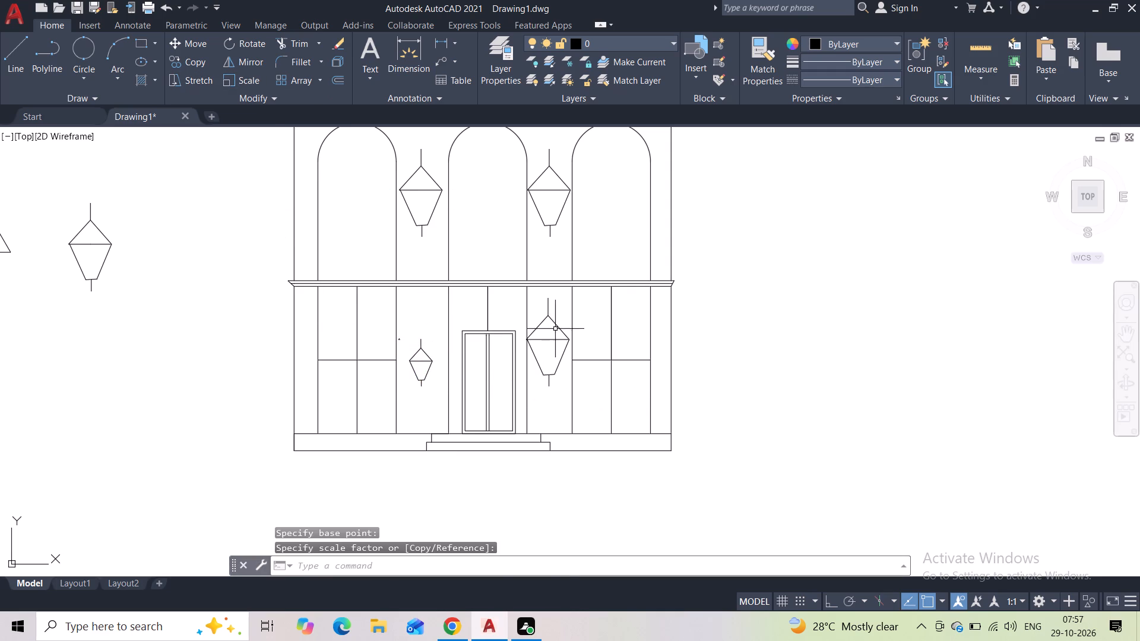
Scale the complete lantern right of the entrance door, including its lower stem, down to about half size from its lower stem end.
{"action": "left_click", "coordinate": [566, 314]}
{"action": "left_click", "coordinate": [539, 371]}
{"action": "scroll", "coordinate": [555, 379], "scroll_direction": "up", "scroll_amount": 1}
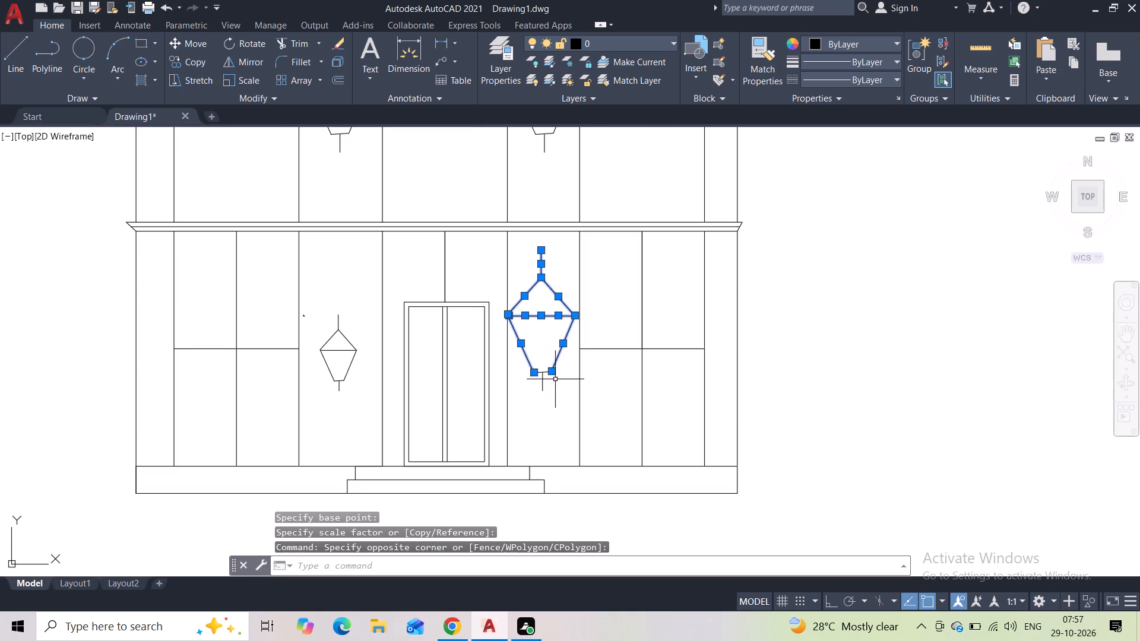
{"action": "scroll", "coordinate": [558, 346], "scroll_direction": "up", "scroll_amount": 1}
{"action": "left_click", "coordinate": [552, 362]}
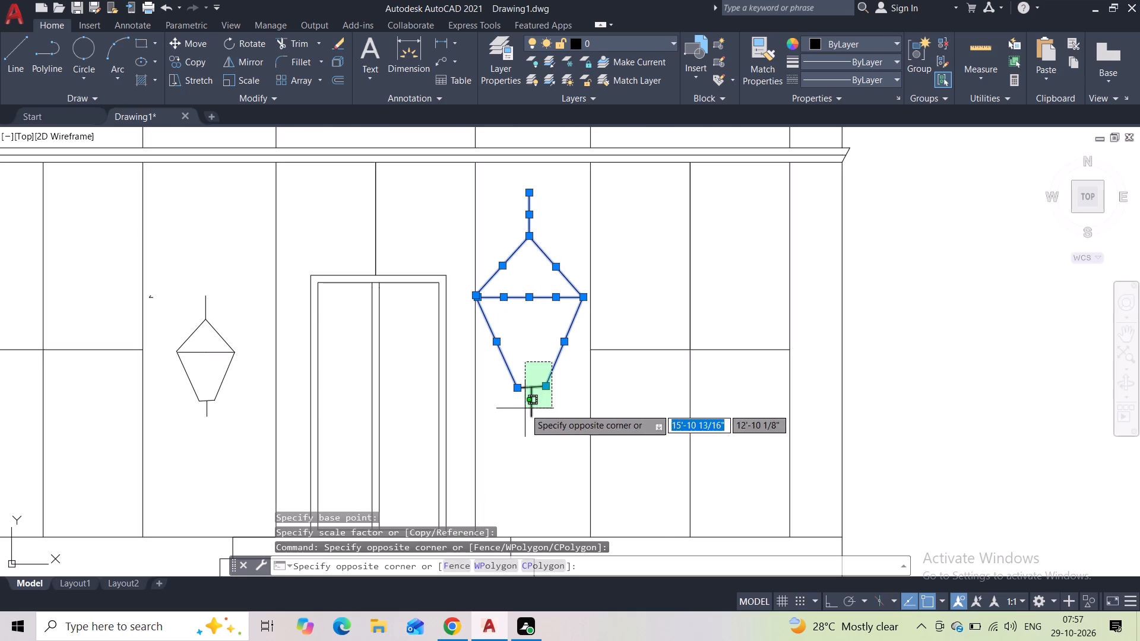
{"action": "left_click", "coordinate": [517, 421]}
{"action": "left_click", "coordinate": [241, 81]}
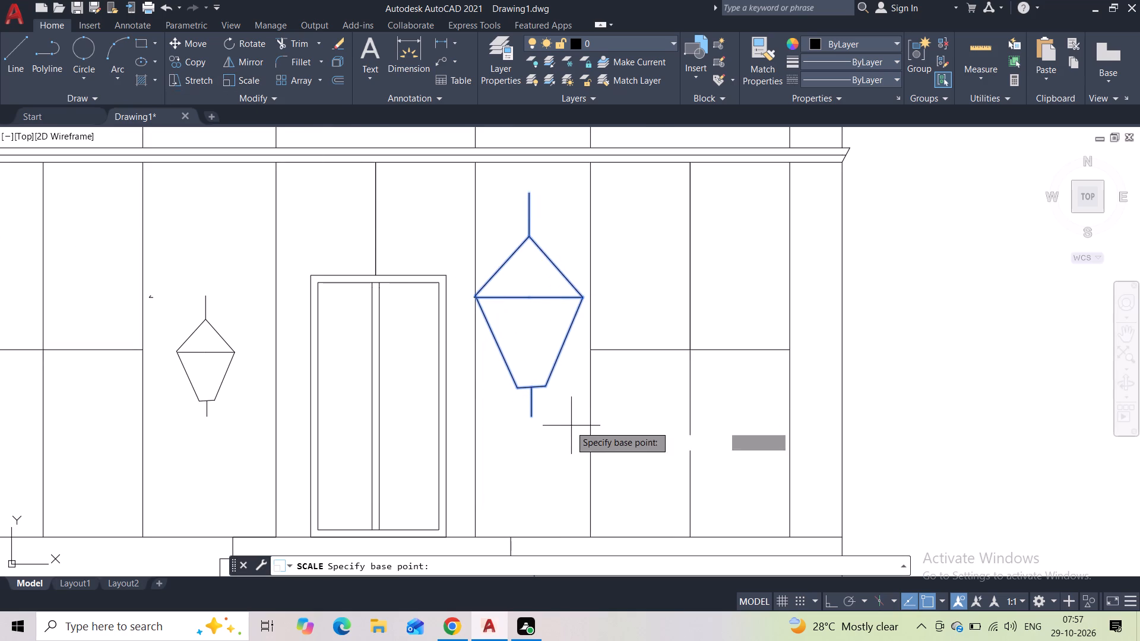
{"action": "left_click", "coordinate": [530, 421]}
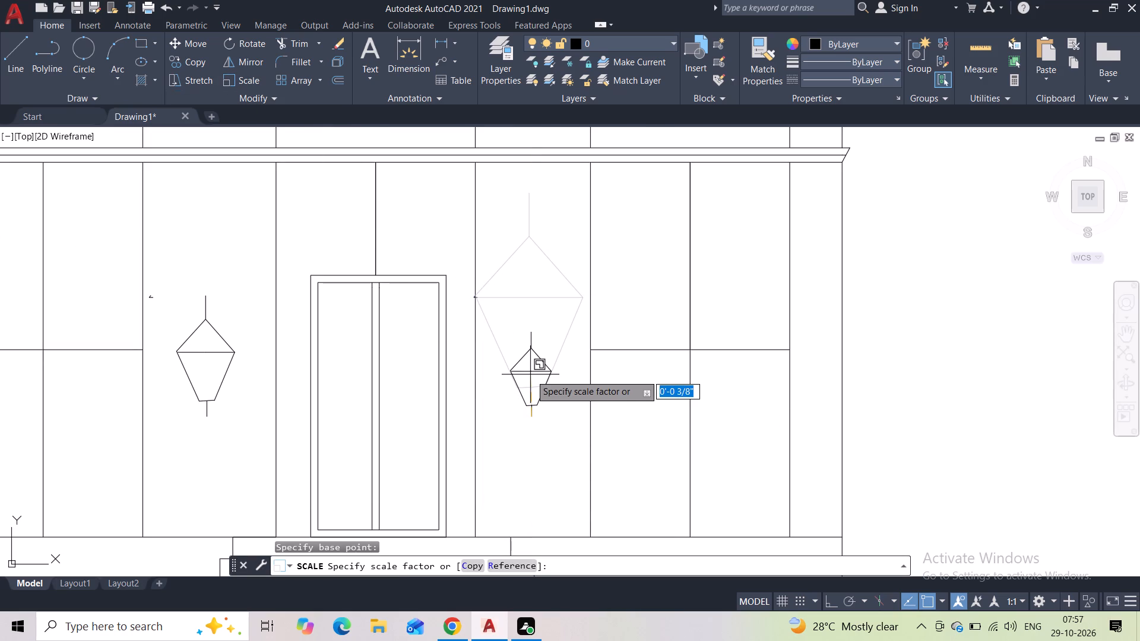
{"action": "left_click", "coordinate": [530, 361]}
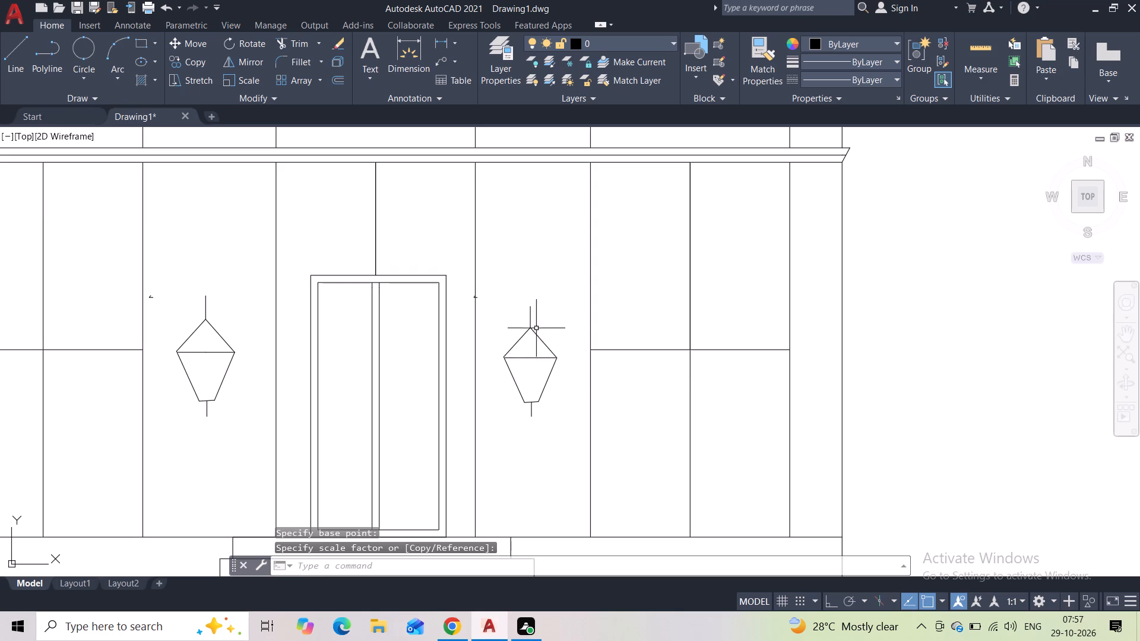
Scale the lantern between the left and centre middle-storey arches down to about half size from its lower stem end.
{"action": "scroll", "coordinate": [537, 322], "scroll_direction": "down", "scroll_amount": 2}
{"action": "middle_click_drag", "start_coordinate": [407, 222], "coordinate": [407, 342]}
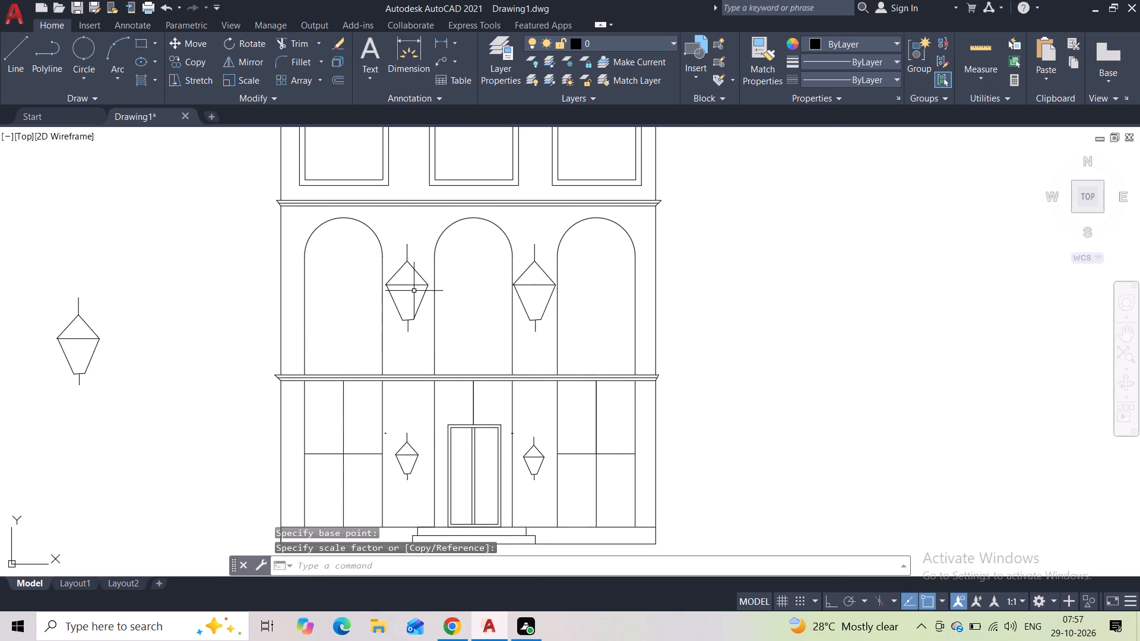
{"action": "left_click", "coordinate": [423, 246]}
{"action": "left_click", "coordinate": [394, 330]}
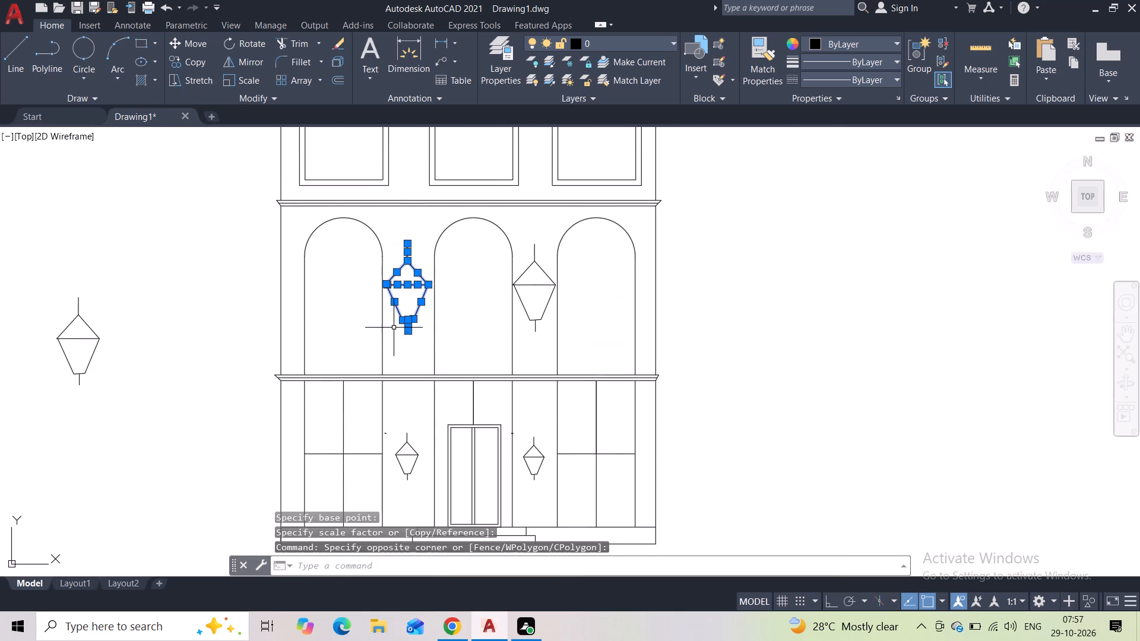
{"action": "left_click", "coordinate": [251, 85]}
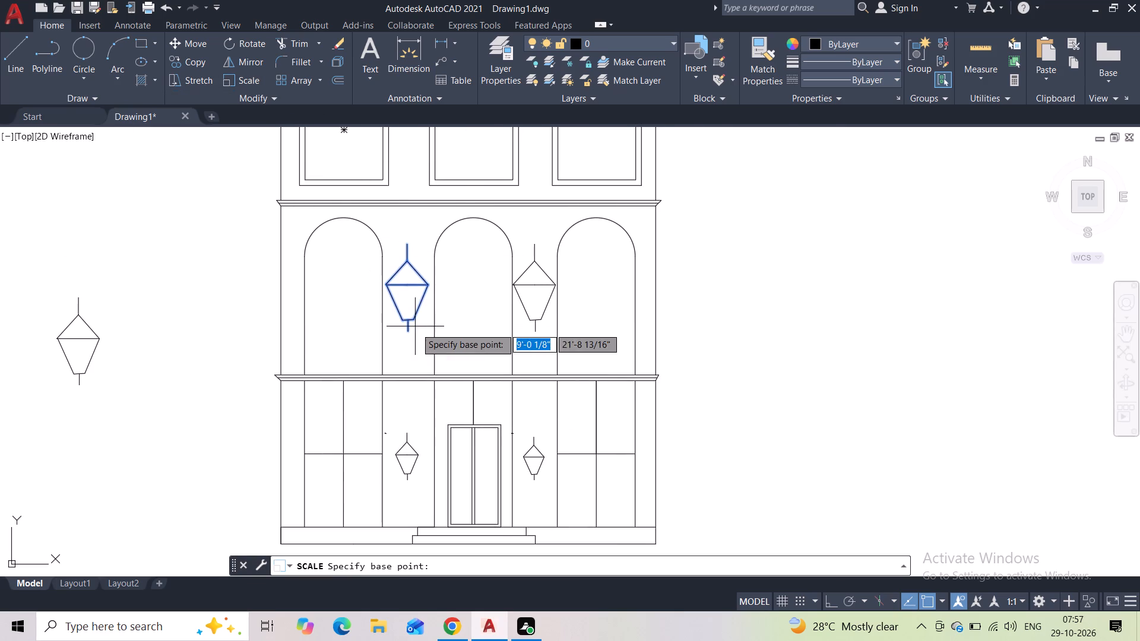
{"action": "left_click", "coordinate": [411, 329]}
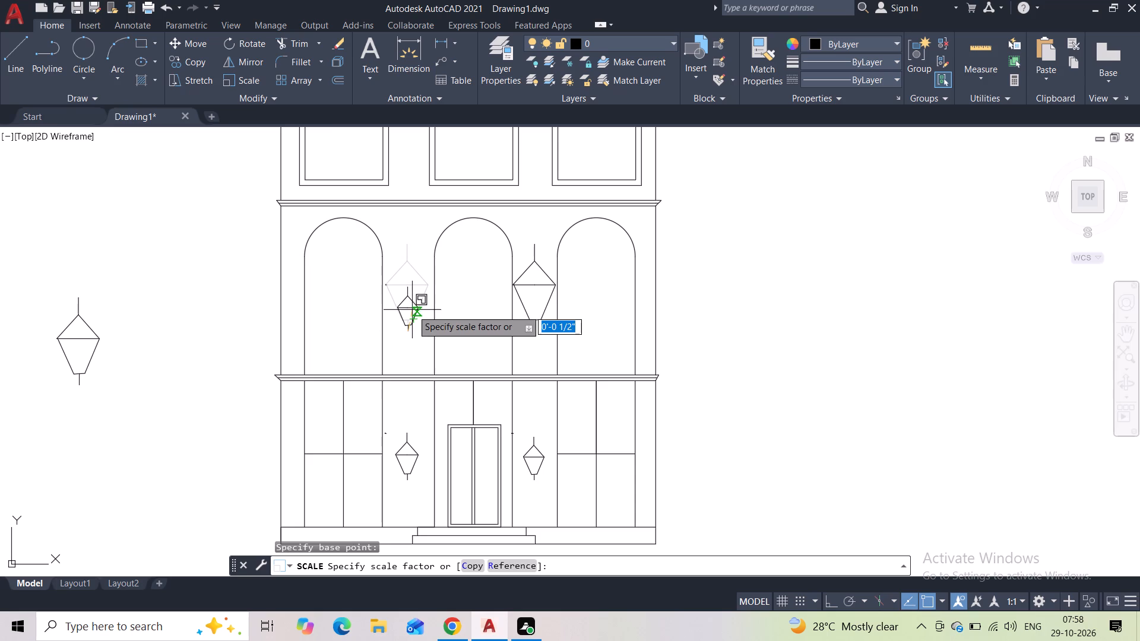
{"action": "left_click", "coordinate": [412, 306]}
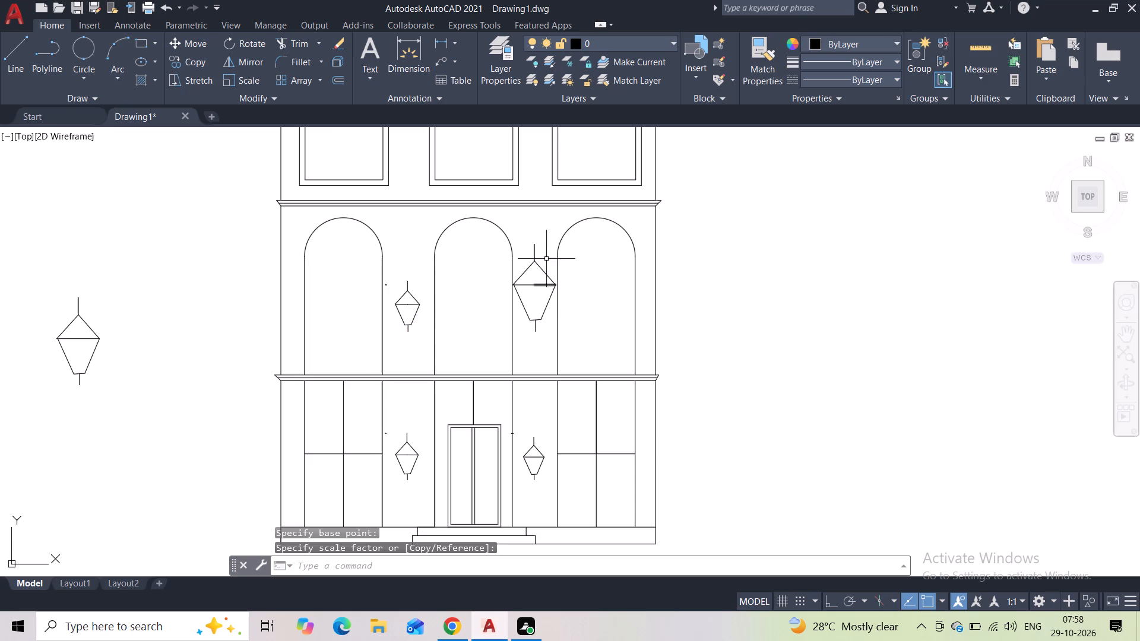
Scale the lantern between the centre and right middle-storey arches down to about half size from its lower stem end.
{"action": "left_click", "coordinate": [548, 254]}
{"action": "left_click", "coordinate": [521, 329]}
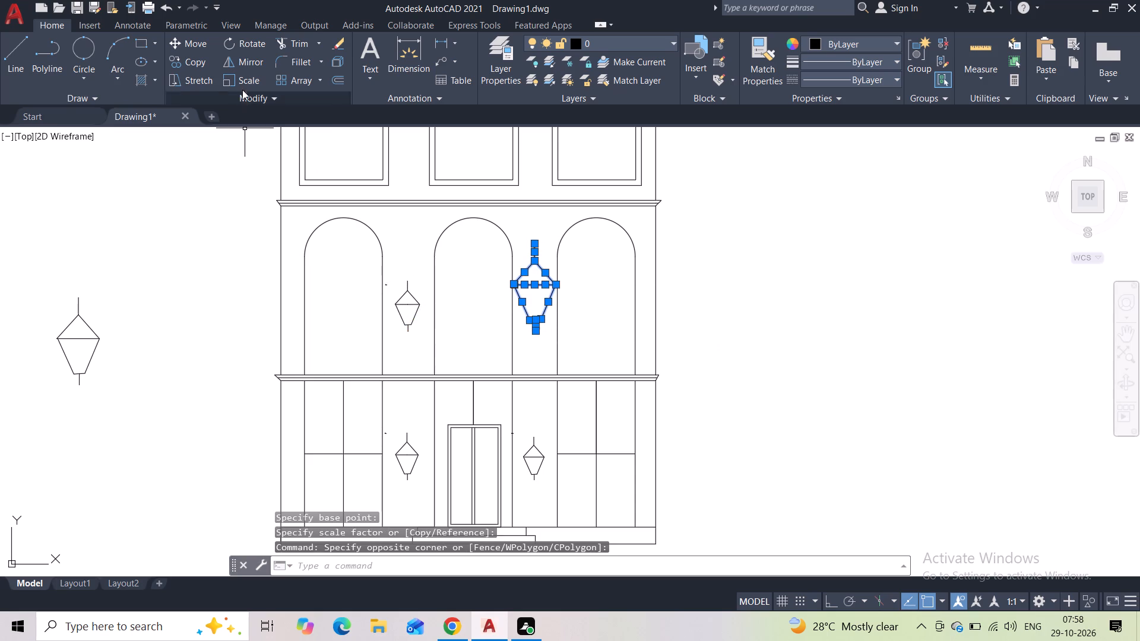
{"action": "left_click", "coordinate": [242, 80]}
{"action": "left_click", "coordinate": [540, 331]}
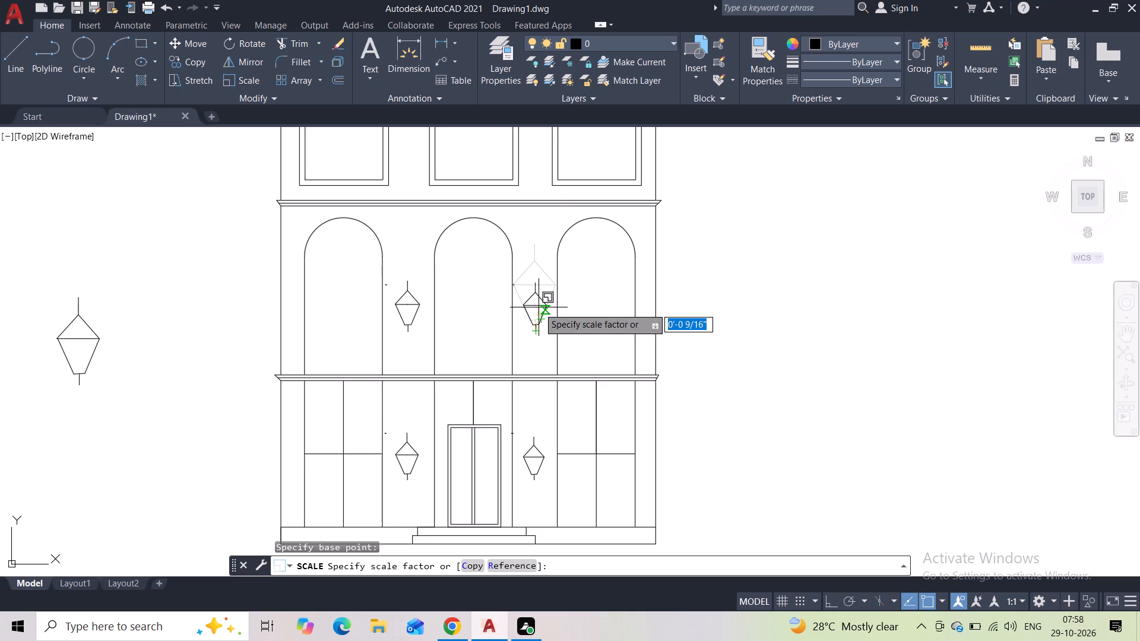
{"action": "left_click", "coordinate": [537, 309]}
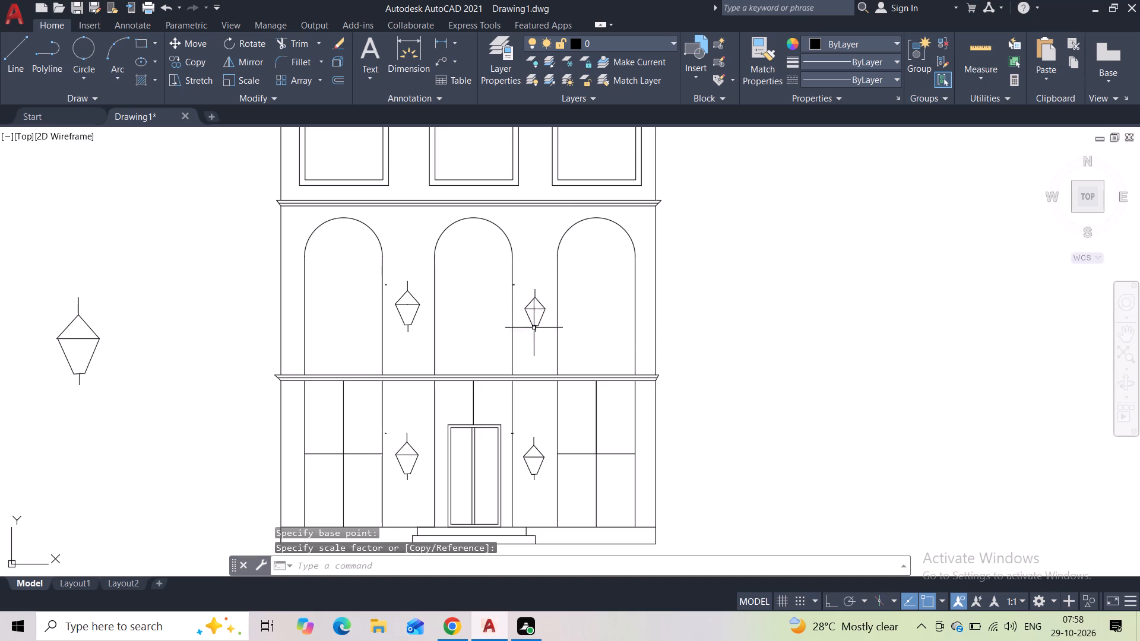
Delete the leftover source lantern and the spare triangle beside the building elevation.
{"action": "middle_click_drag", "start_coordinate": [534, 345], "coordinate": [514, 290]}
{"action": "scroll", "coordinate": [514, 294], "scroll_direction": "down", "scroll_amount": 3}
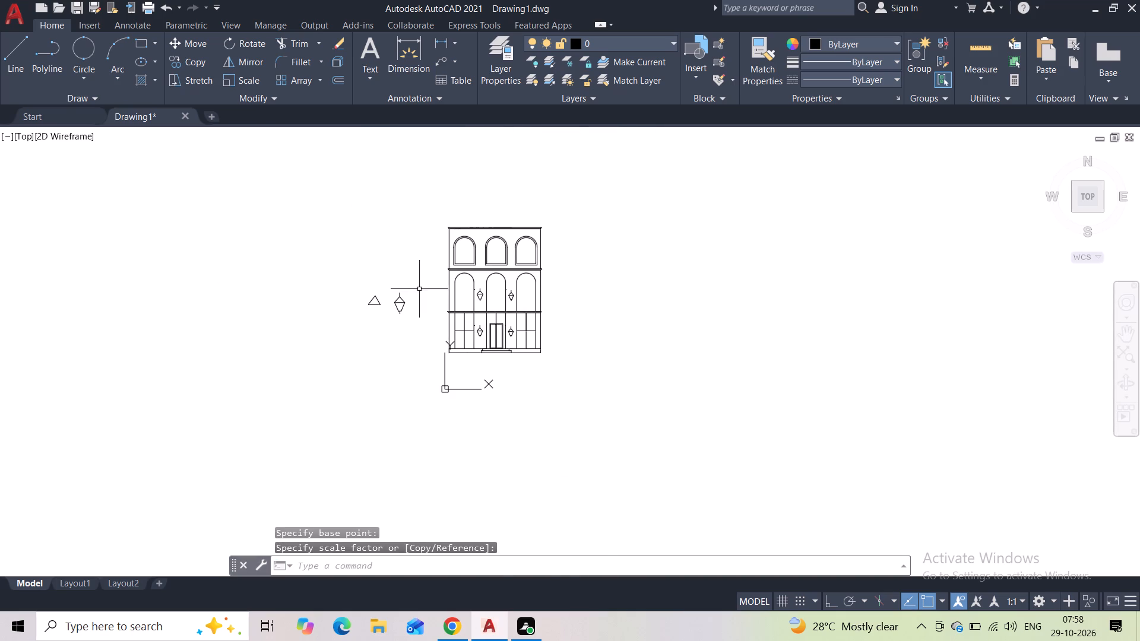
{"action": "left_click", "coordinate": [419, 289]}
{"action": "left_click", "coordinate": [294, 322]}
{"action": "key", "text": "Delete"}
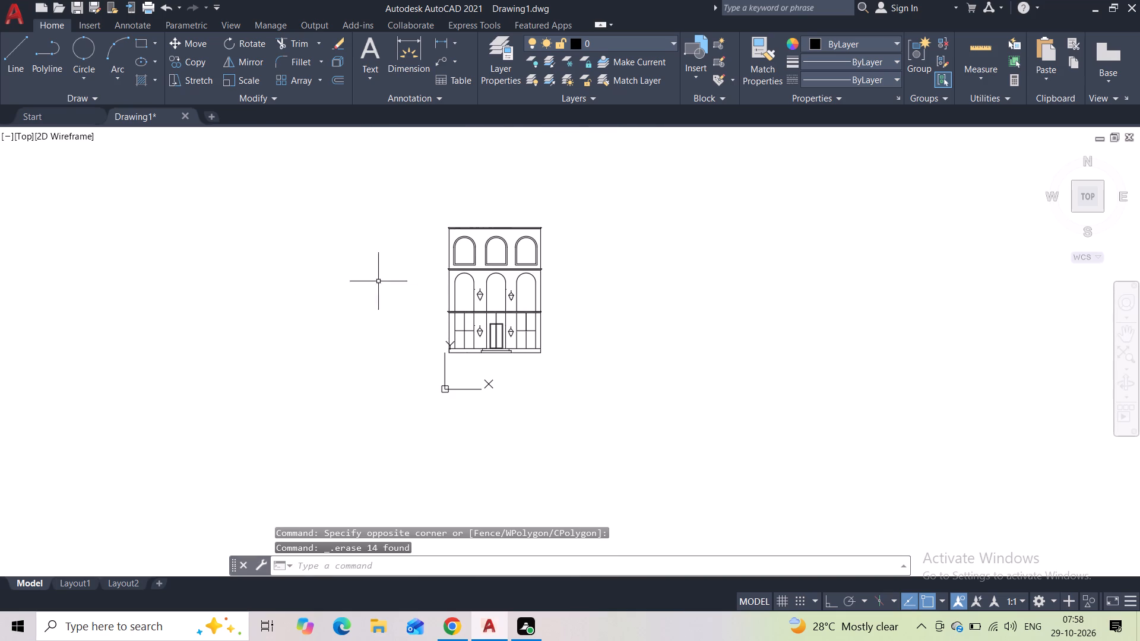
Save the drawing under the new name Drawing23 in the Part Time folder within Documents.
{"action": "scroll", "coordinate": [540, 273], "scroll_direction": "up", "scroll_amount": 2}
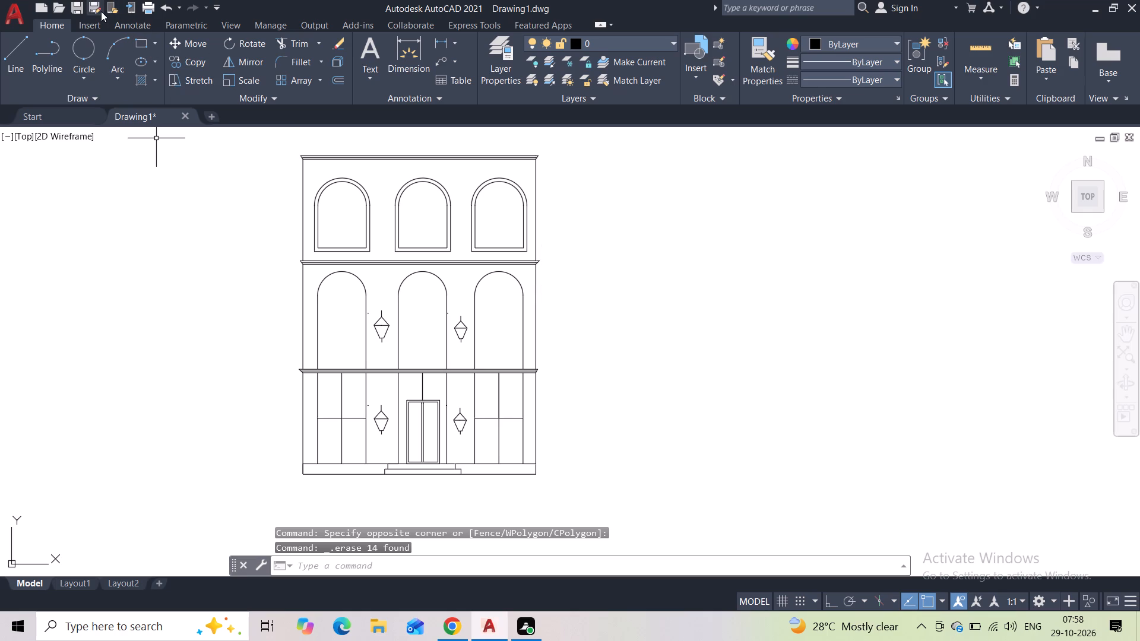
{"action": "left_click", "coordinate": [98, 5]}
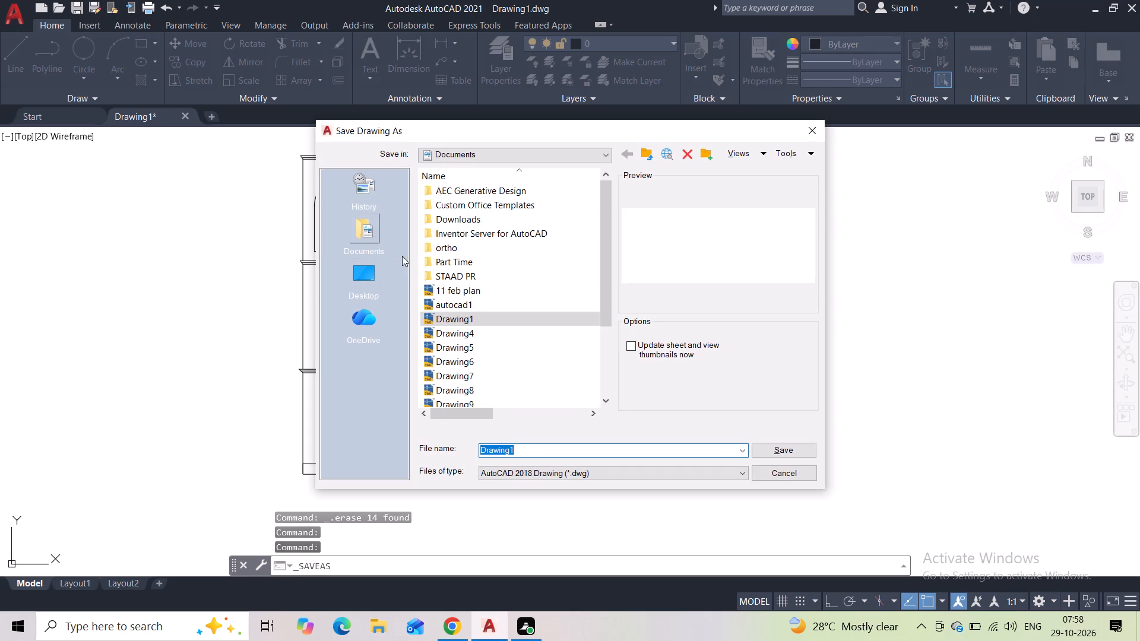
{"action": "left_click", "coordinate": [435, 258]}
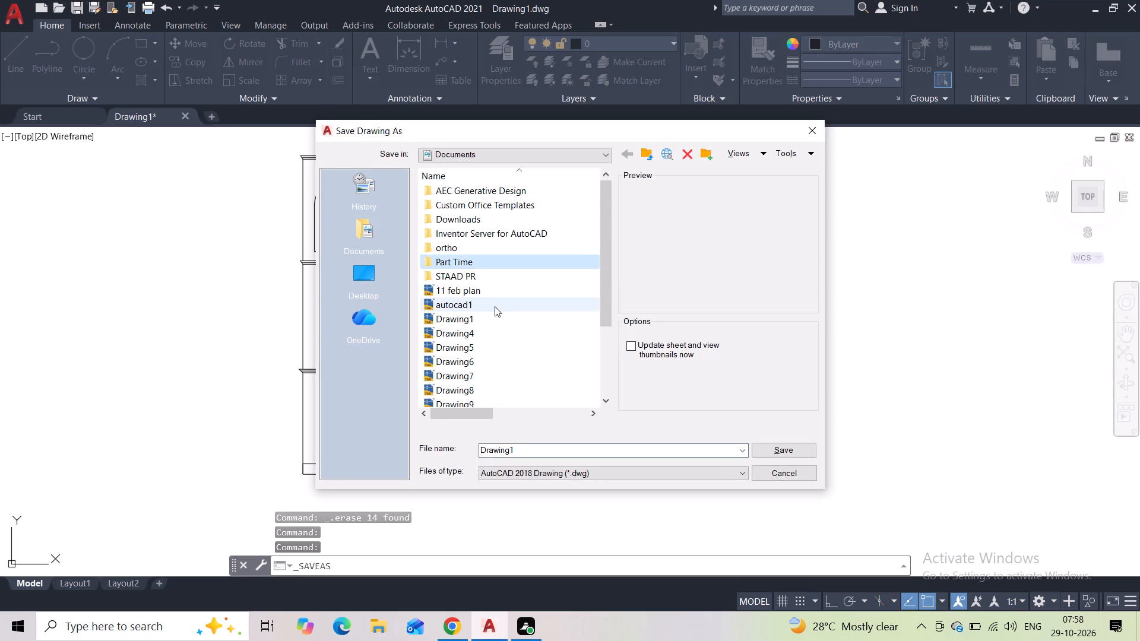
{"action": "double_click", "coordinate": [463, 264]}
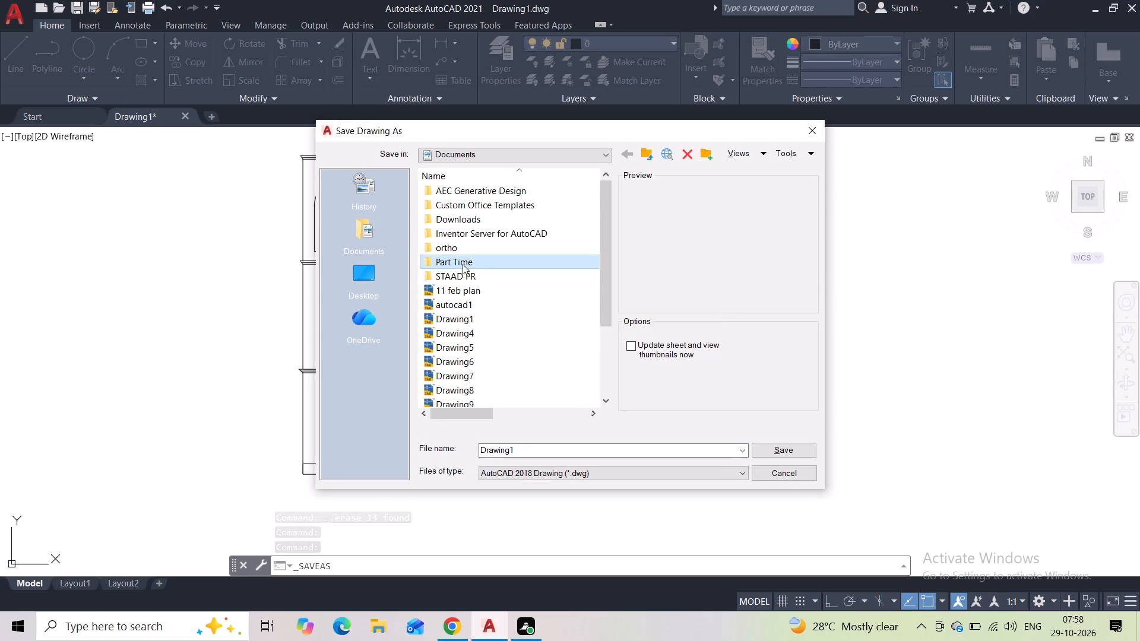
{"action": "scroll", "coordinate": [522, 363], "scroll_direction": "down", "scroll_amount": 7}
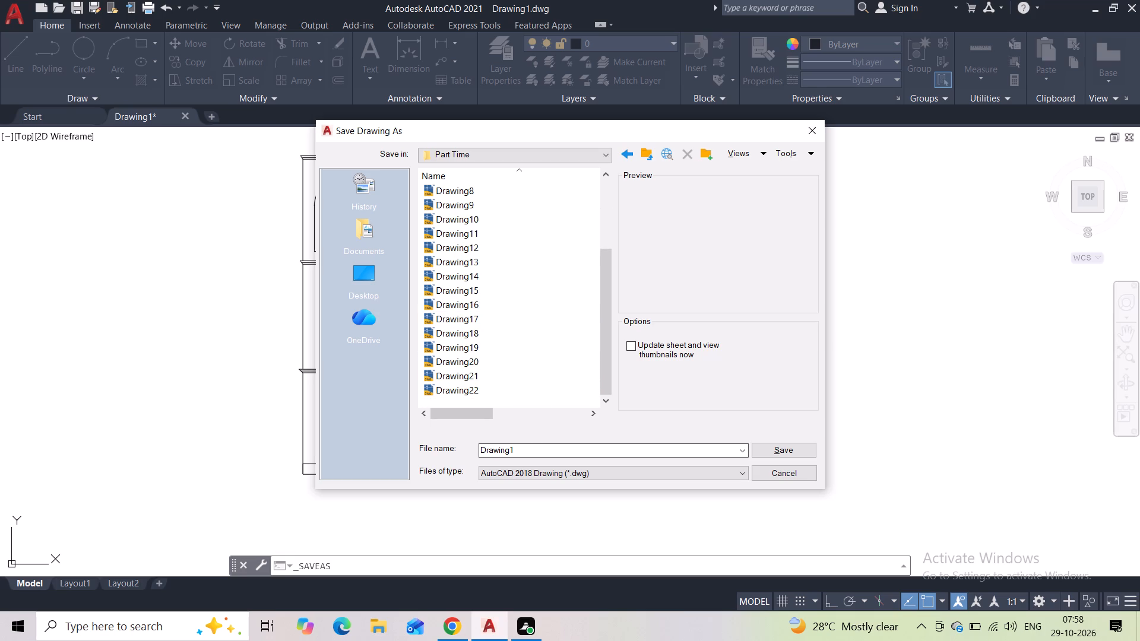
{"action": "left_click", "coordinate": [552, 453]}
{"action": "left_click", "coordinate": [547, 457]}
{"action": "left_click", "coordinate": [533, 454]}
{"action": "left_click", "coordinate": [533, 454]}
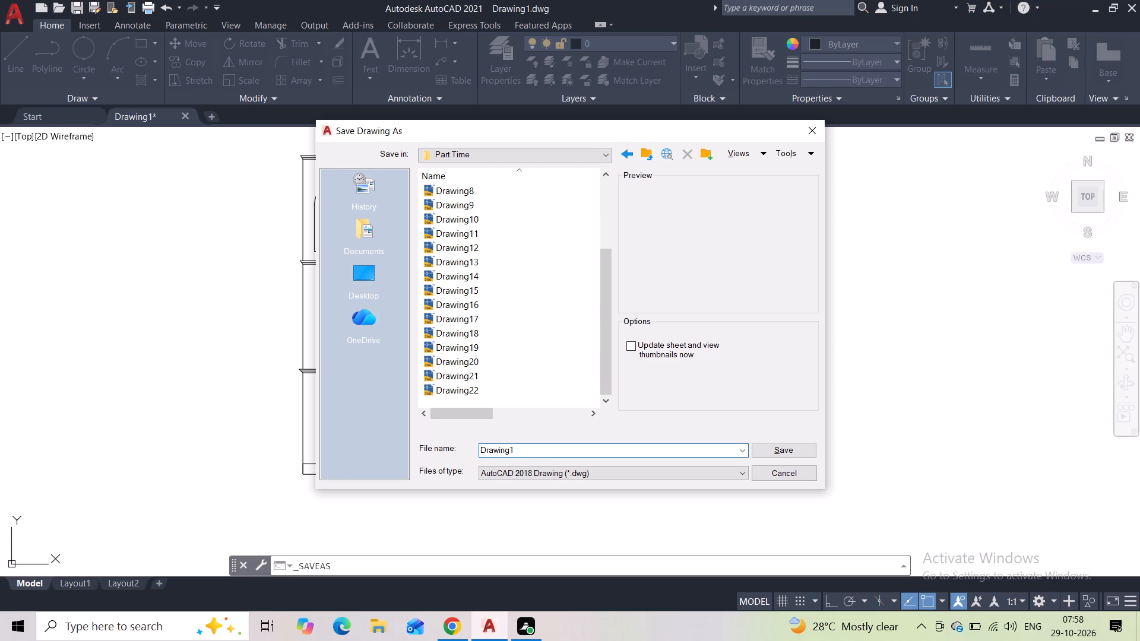
{"action": "key", "text": "BackSpace"}
{"action": "type", "text": "23"}
{"action": "key", "text": "Return"}
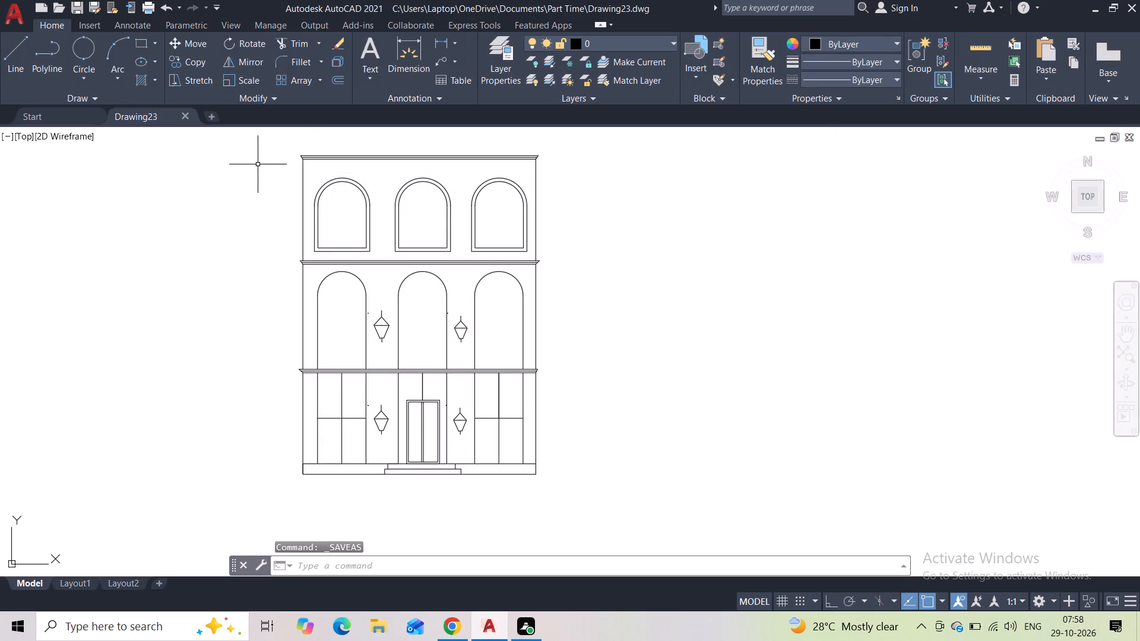
Set up a plot using the previous plot's page setup, with a plot window enclosing the whole building elevation.
{"action": "left_click", "coordinate": [144, 14]}
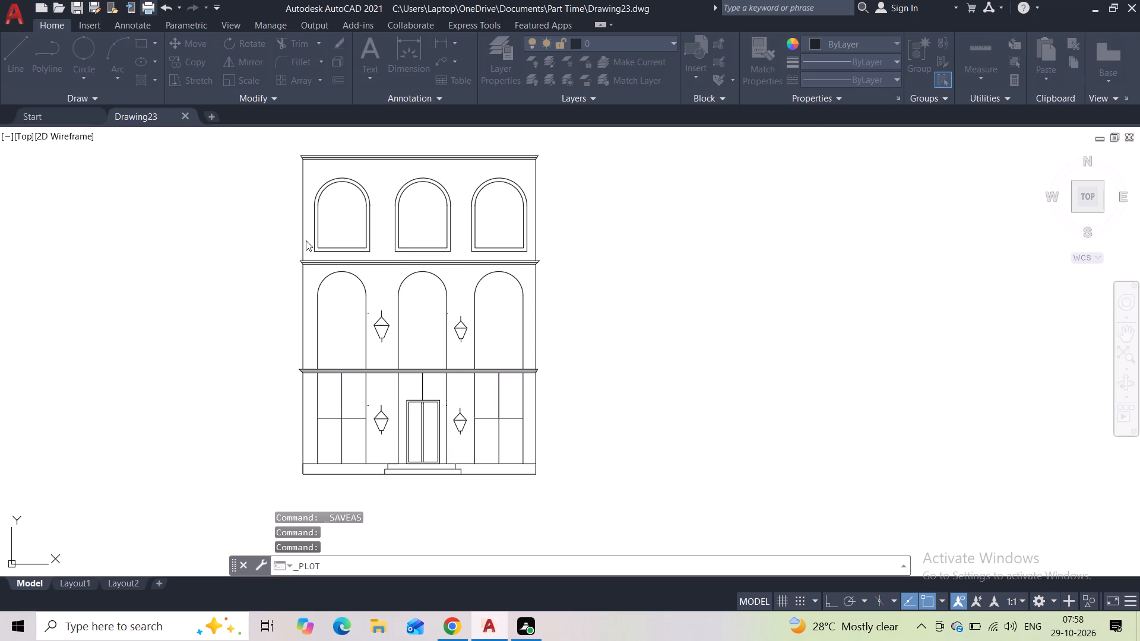
{"action": "left_click", "coordinate": [406, 157]}
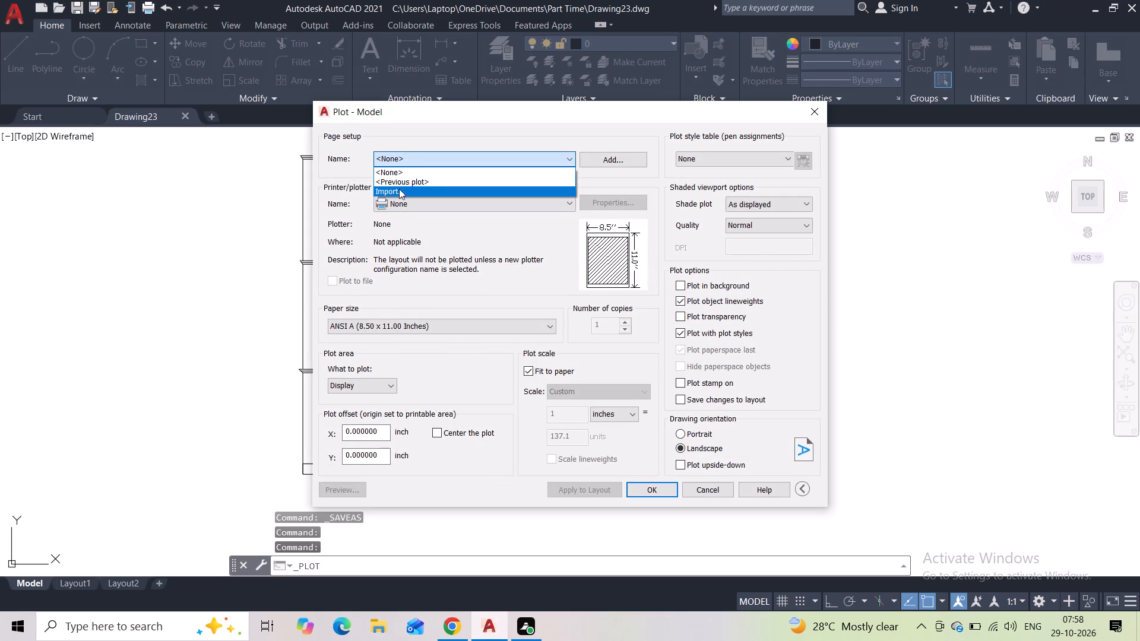
{"action": "left_click", "coordinate": [399, 185]}
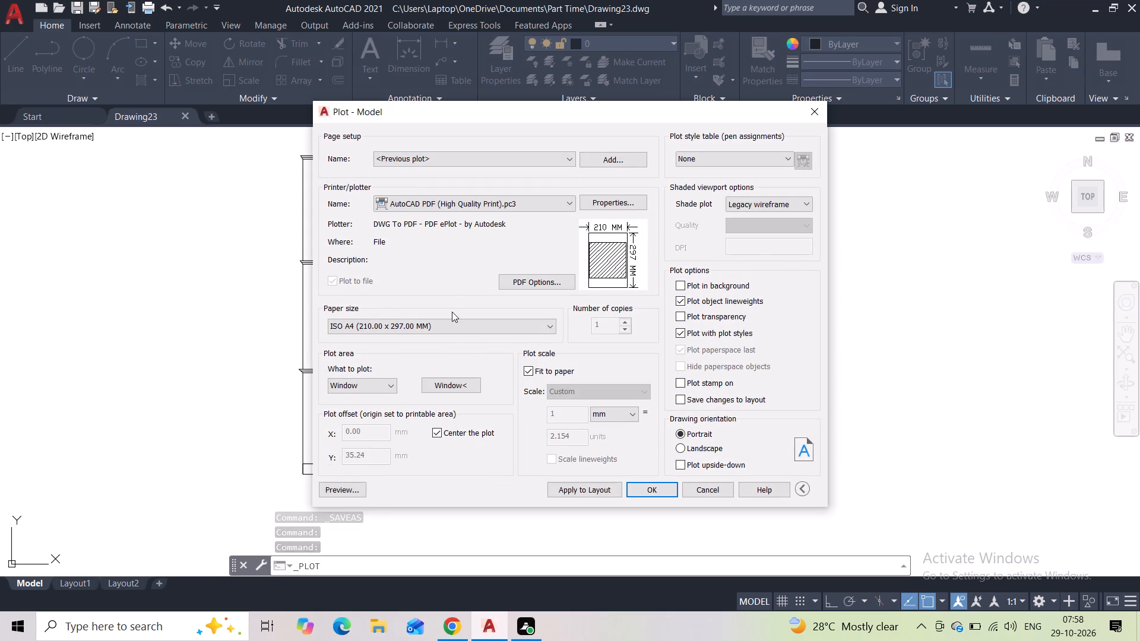
{"action": "left_click", "coordinate": [467, 389]}
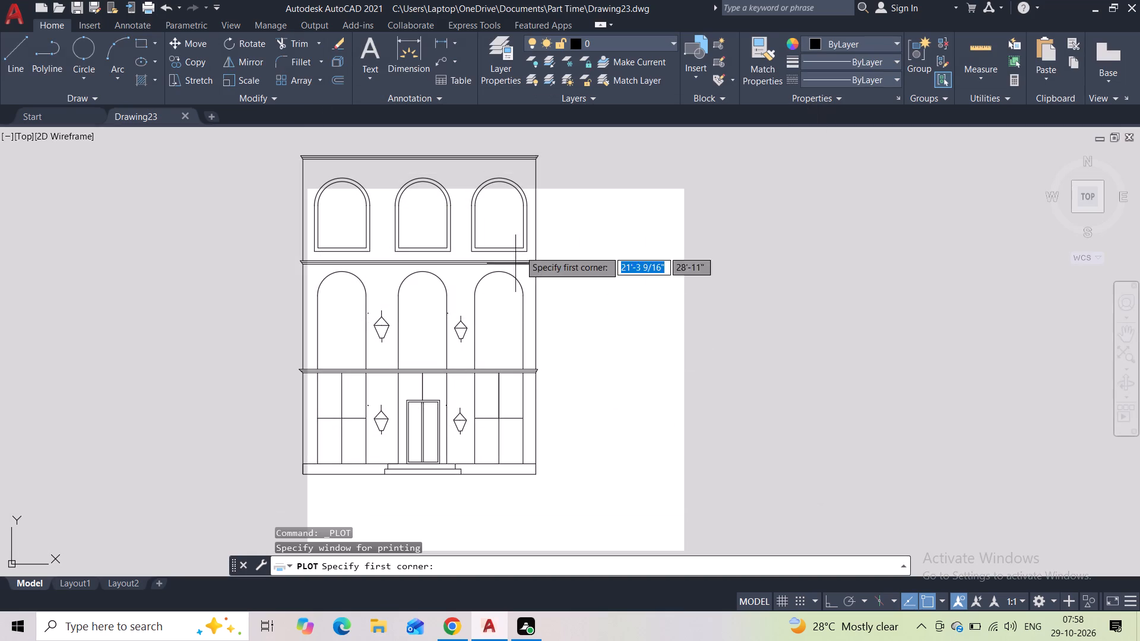
{"action": "left_click", "coordinate": [562, 137]}
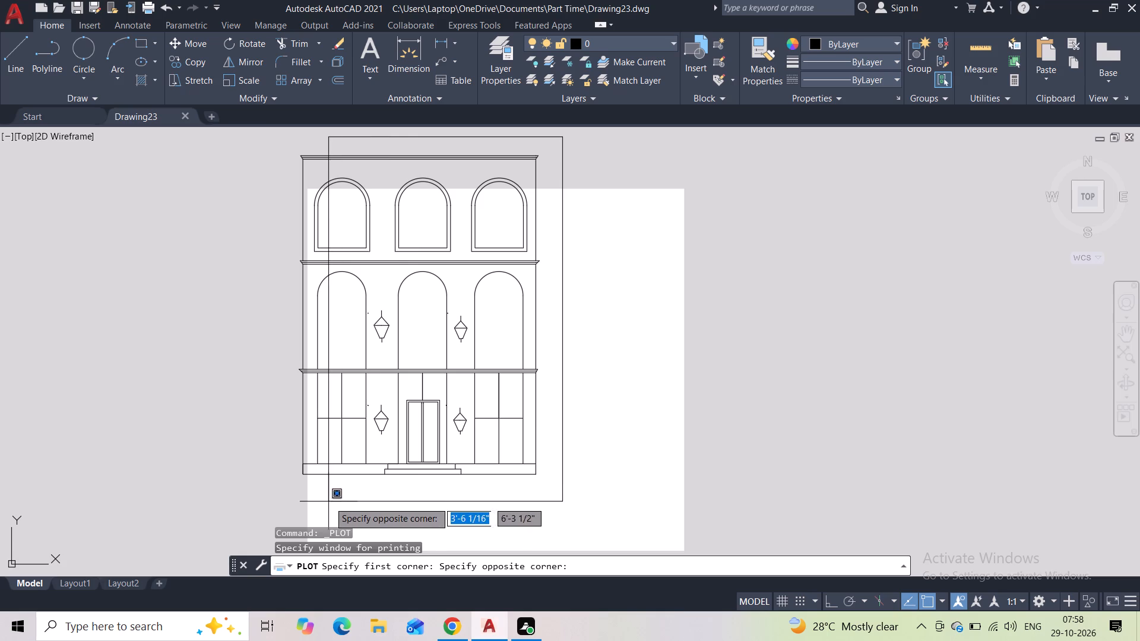
{"action": "left_click", "coordinate": [289, 504]}
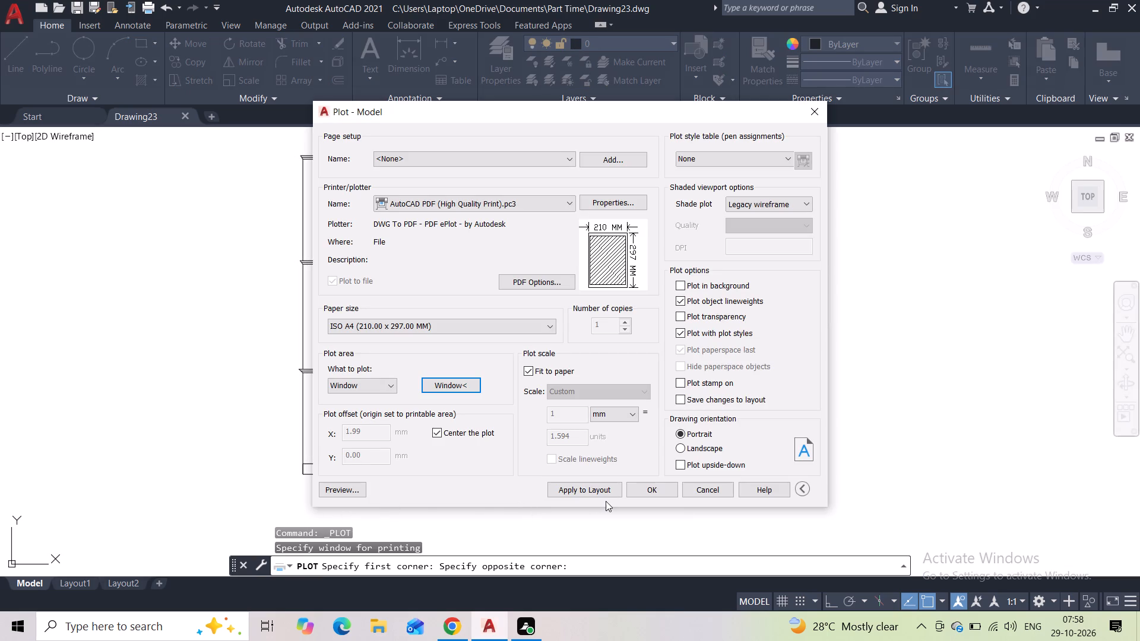
Plot the elevation to Drawing23-Model.pdf in the Part Time folder, and close the PDF viewer that opens.
{"action": "left_click", "coordinate": [643, 482]}
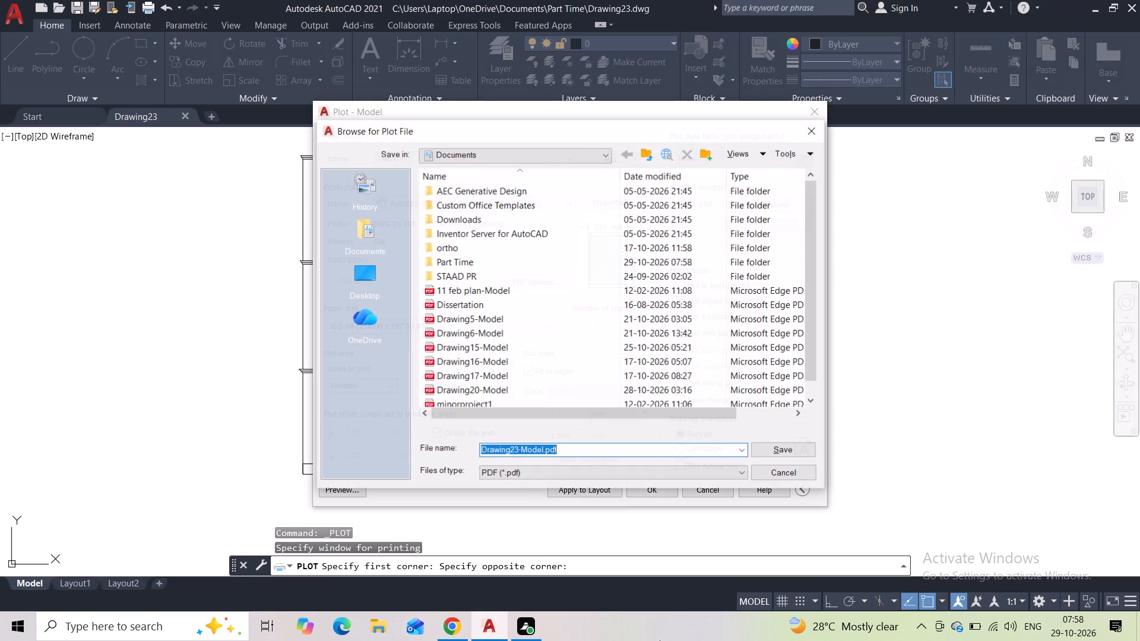
{"action": "double_click", "coordinate": [427, 259]}
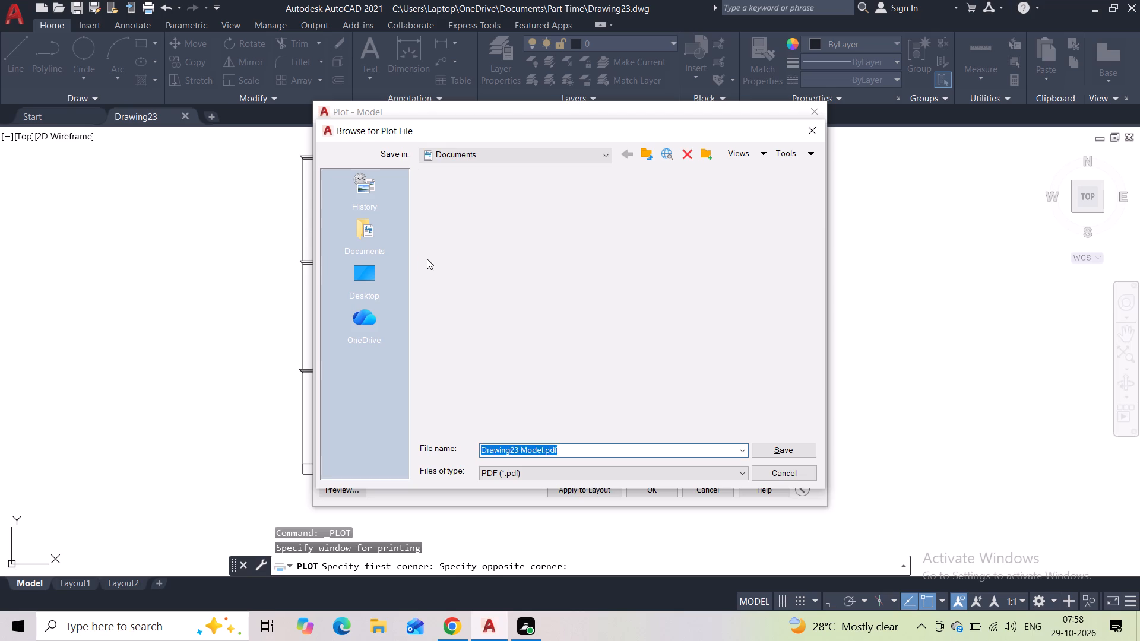
{"action": "left_click", "coordinate": [783, 442]}
{"action": "left_click", "coordinate": [783, 446]}
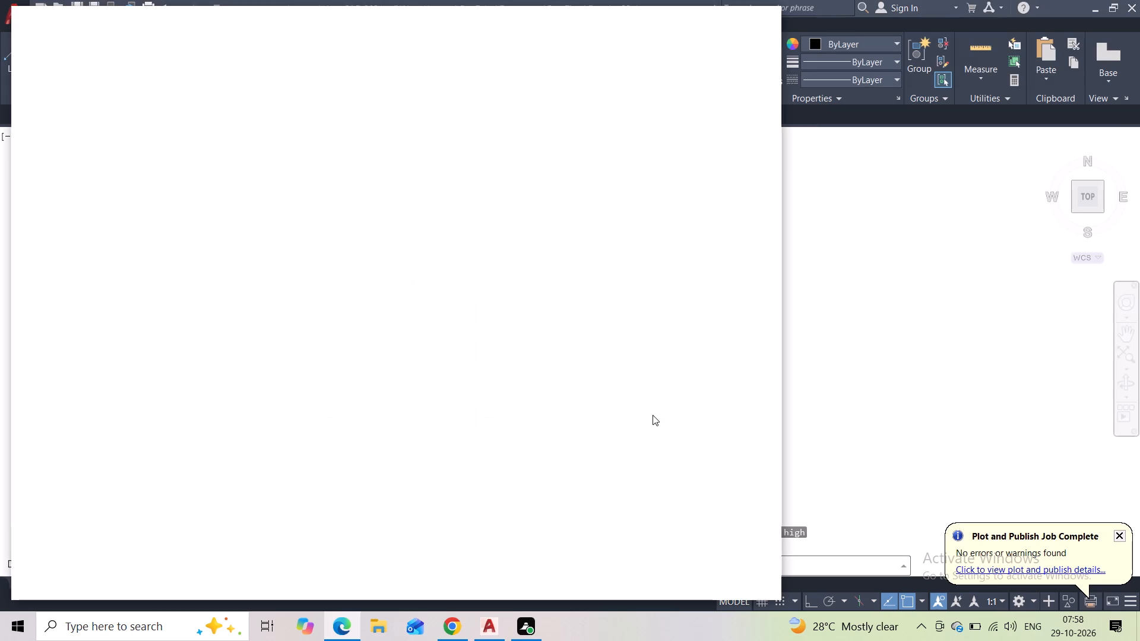
{"action": "left_click", "coordinate": [757, 11]}
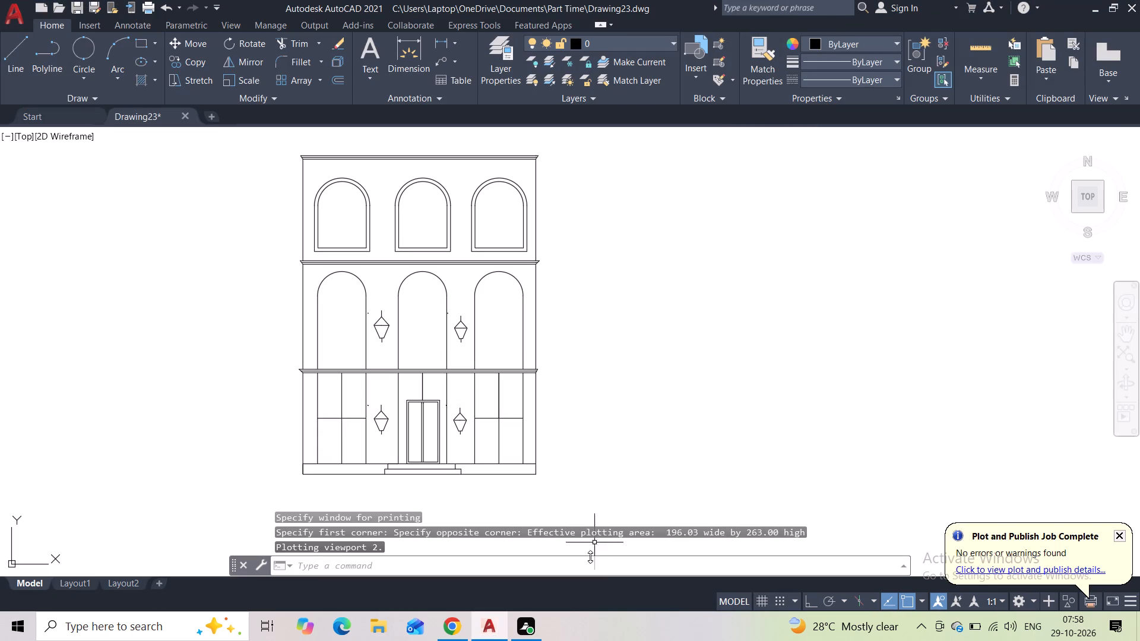